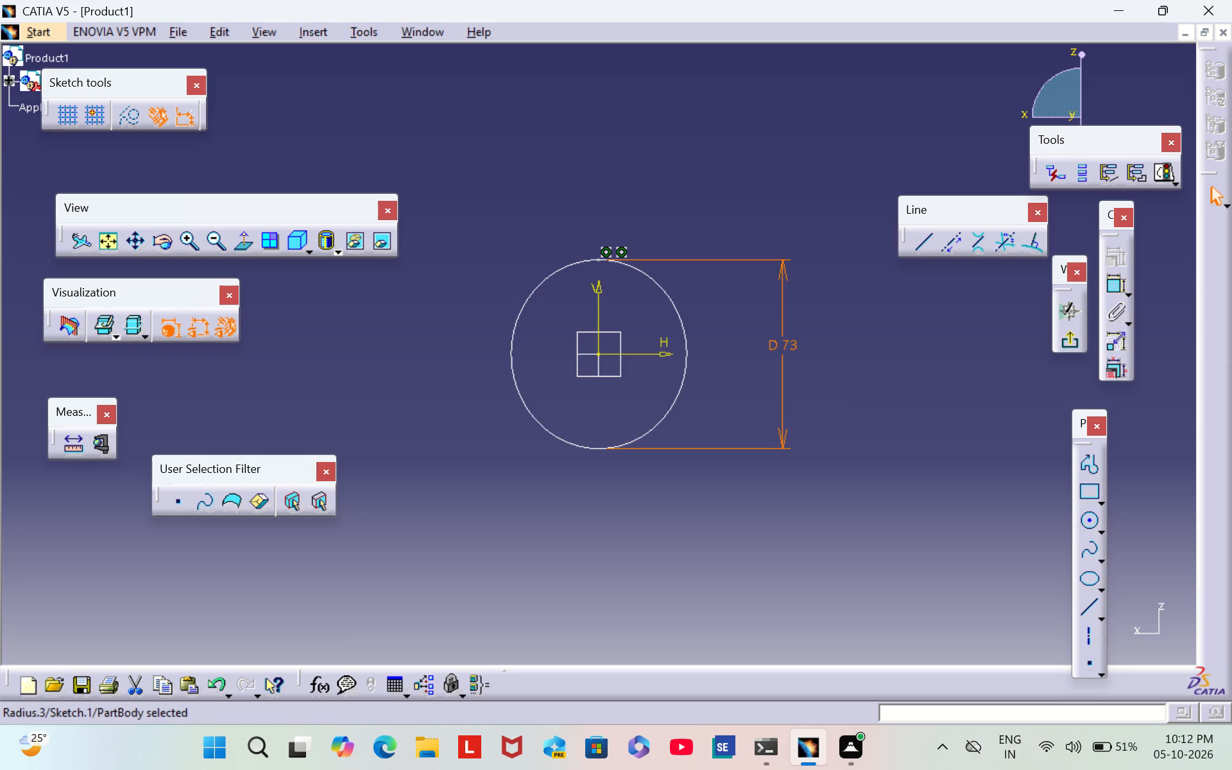
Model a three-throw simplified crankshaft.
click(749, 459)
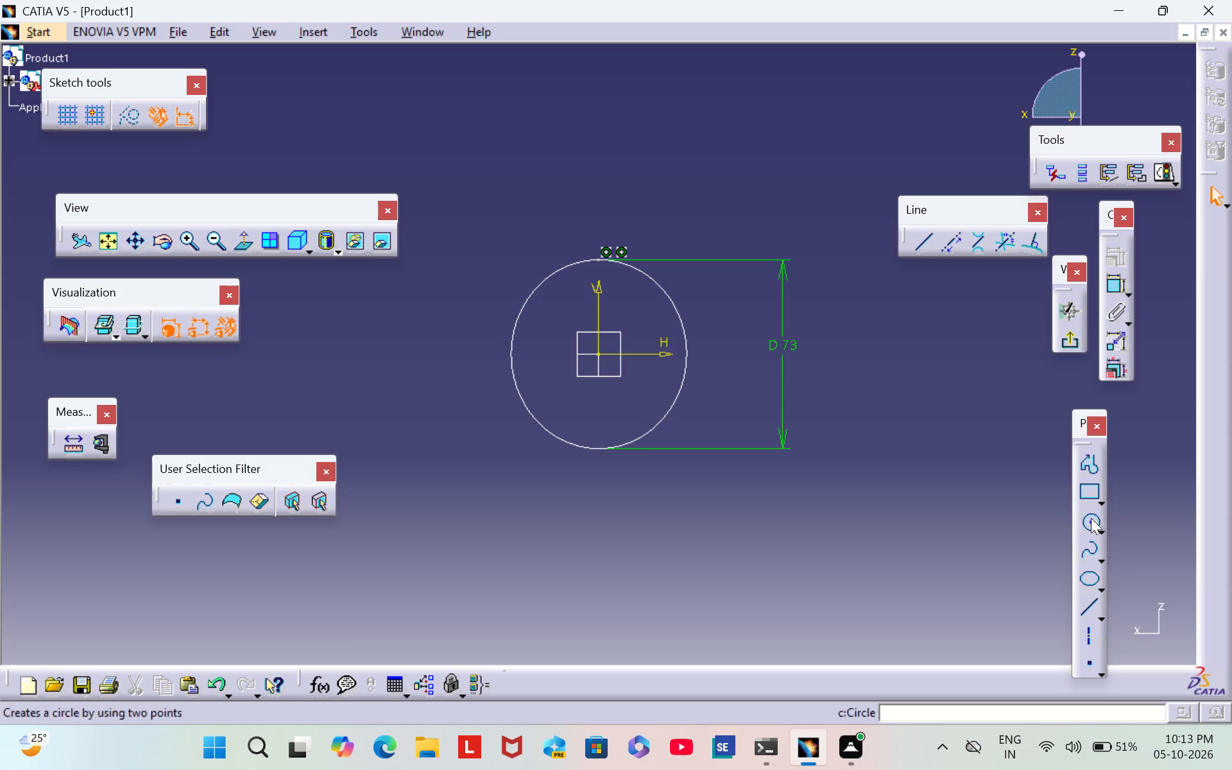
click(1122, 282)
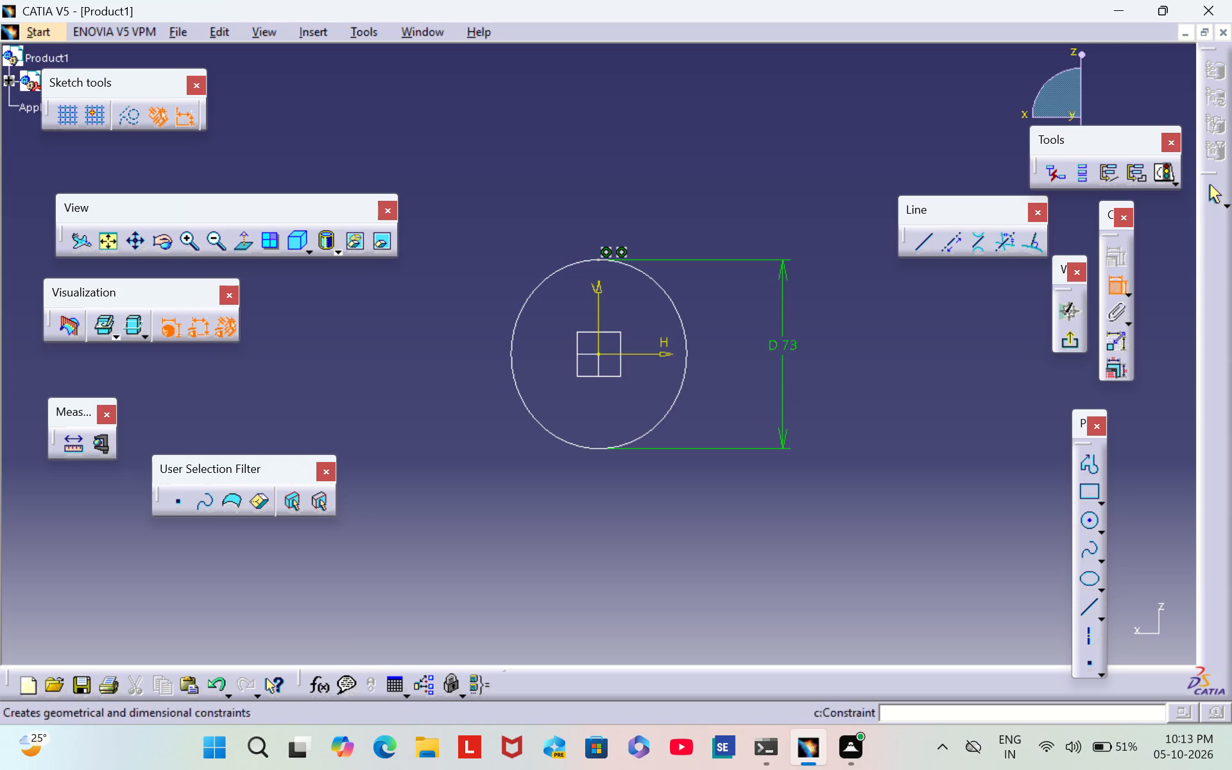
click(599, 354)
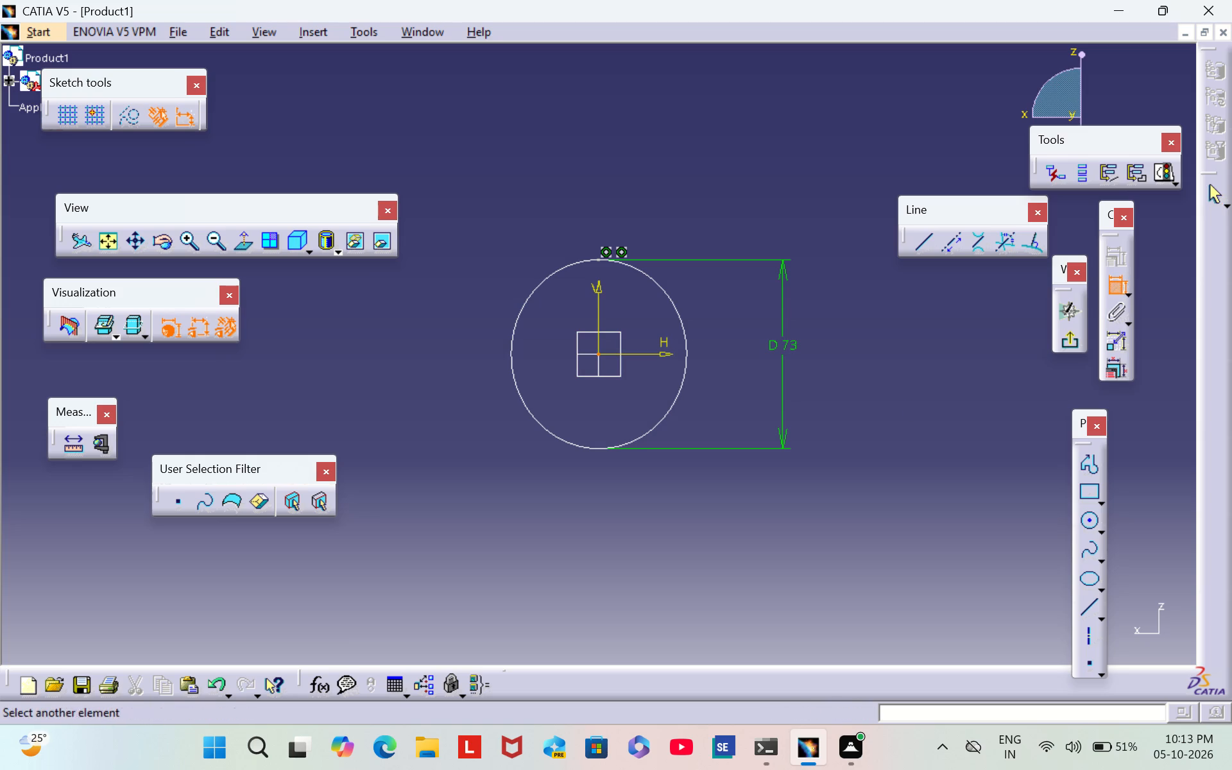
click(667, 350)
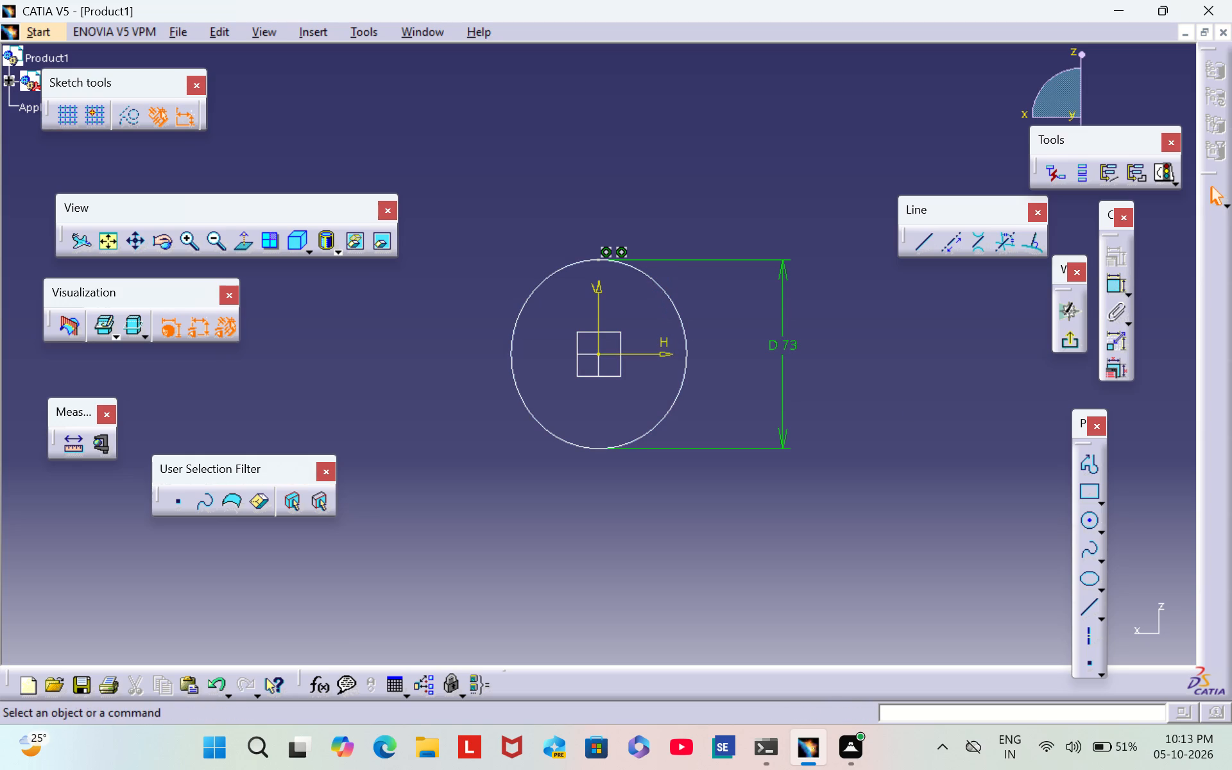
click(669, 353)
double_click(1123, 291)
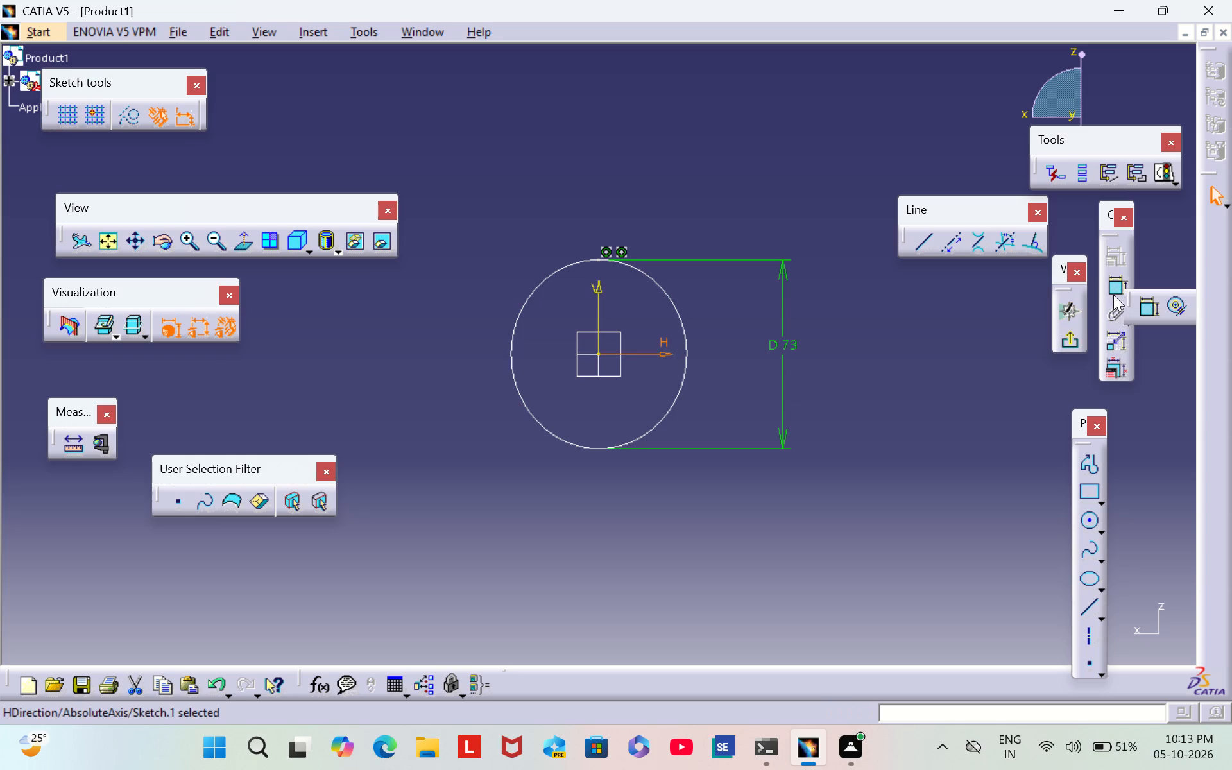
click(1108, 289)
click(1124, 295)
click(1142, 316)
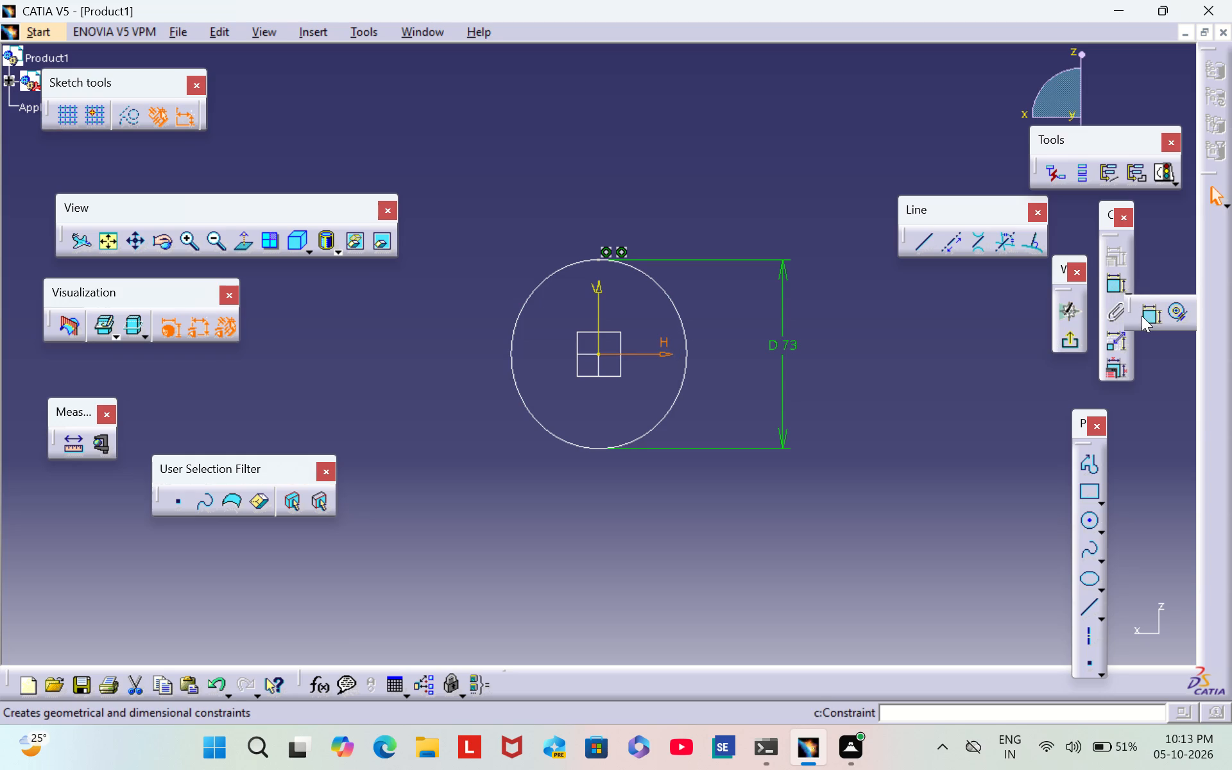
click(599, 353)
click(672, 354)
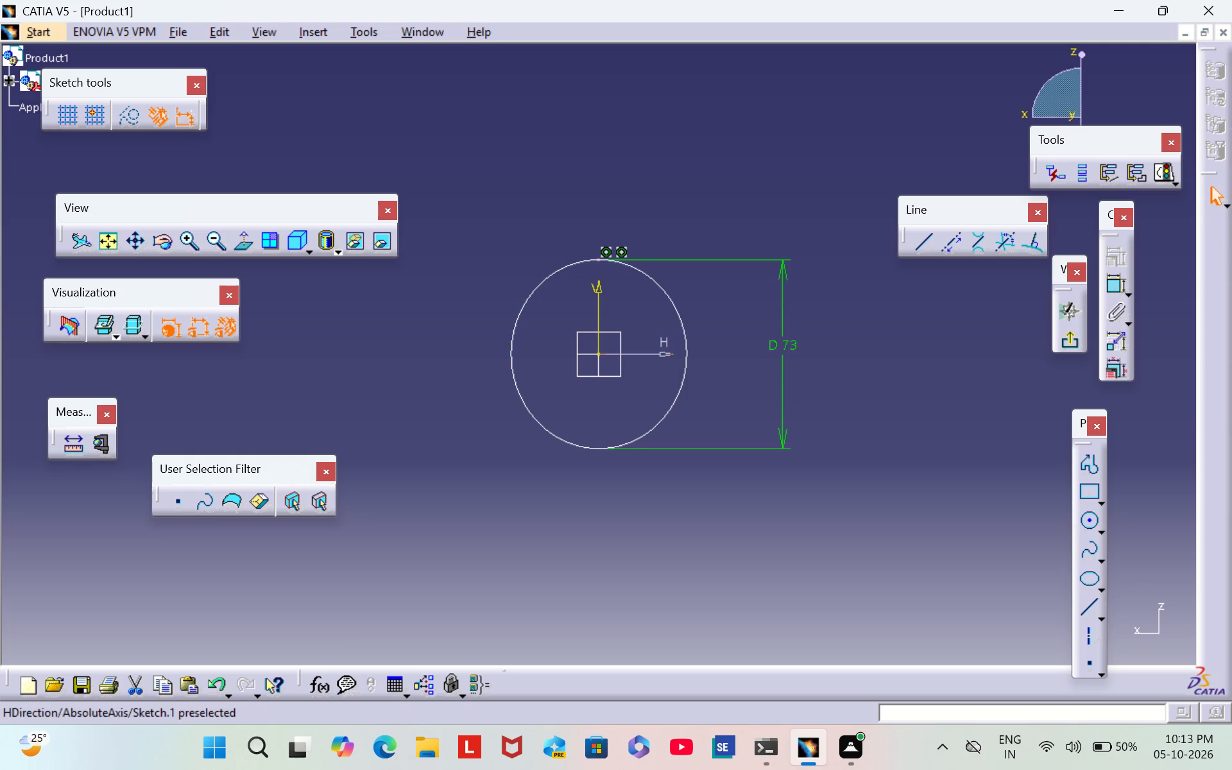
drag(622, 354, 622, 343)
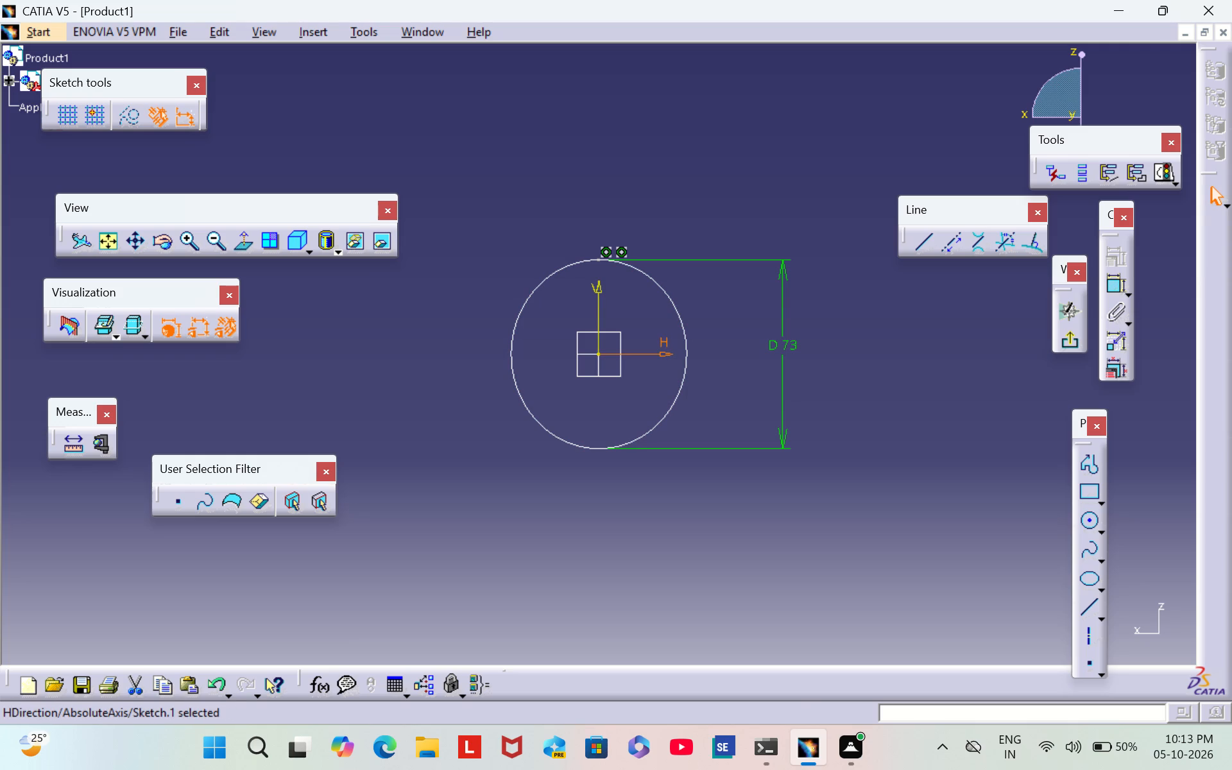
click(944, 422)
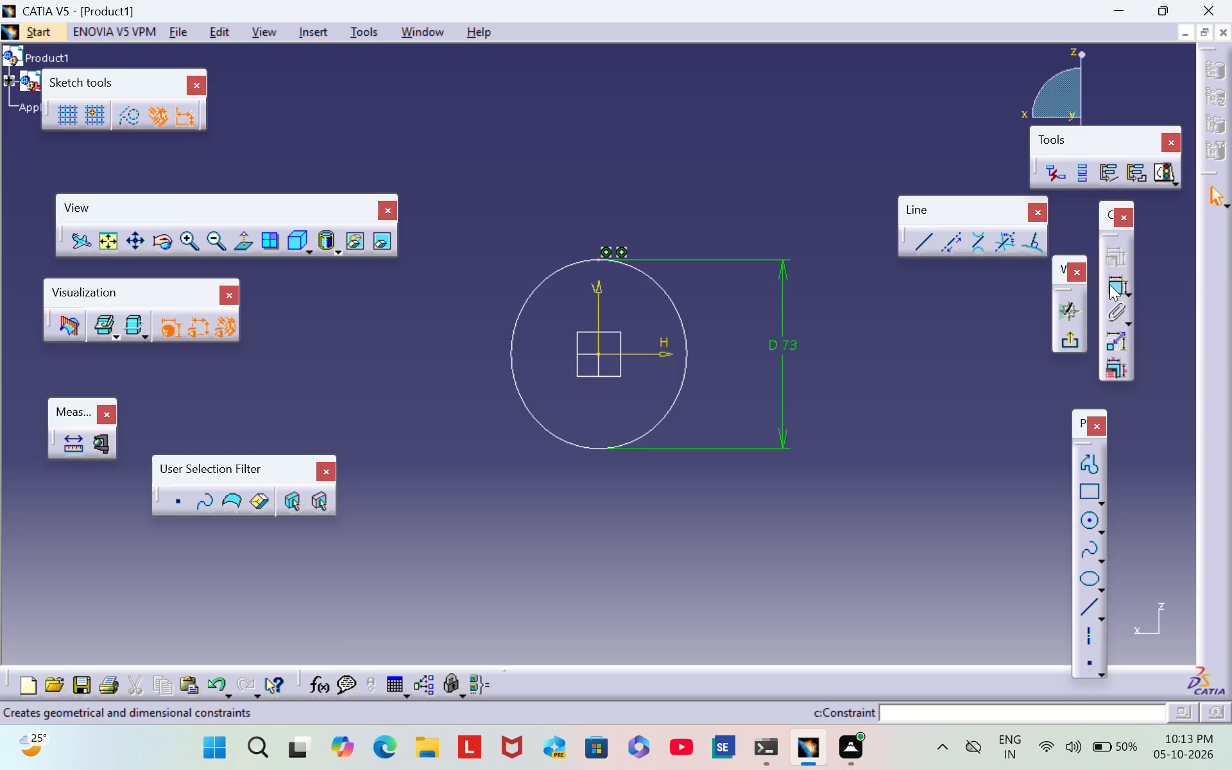
Dimension the horizontal distance from the sketch origin to the ellipse's side and set it to 25.5 mm.
click(1110, 283)
double_click(1111, 282)
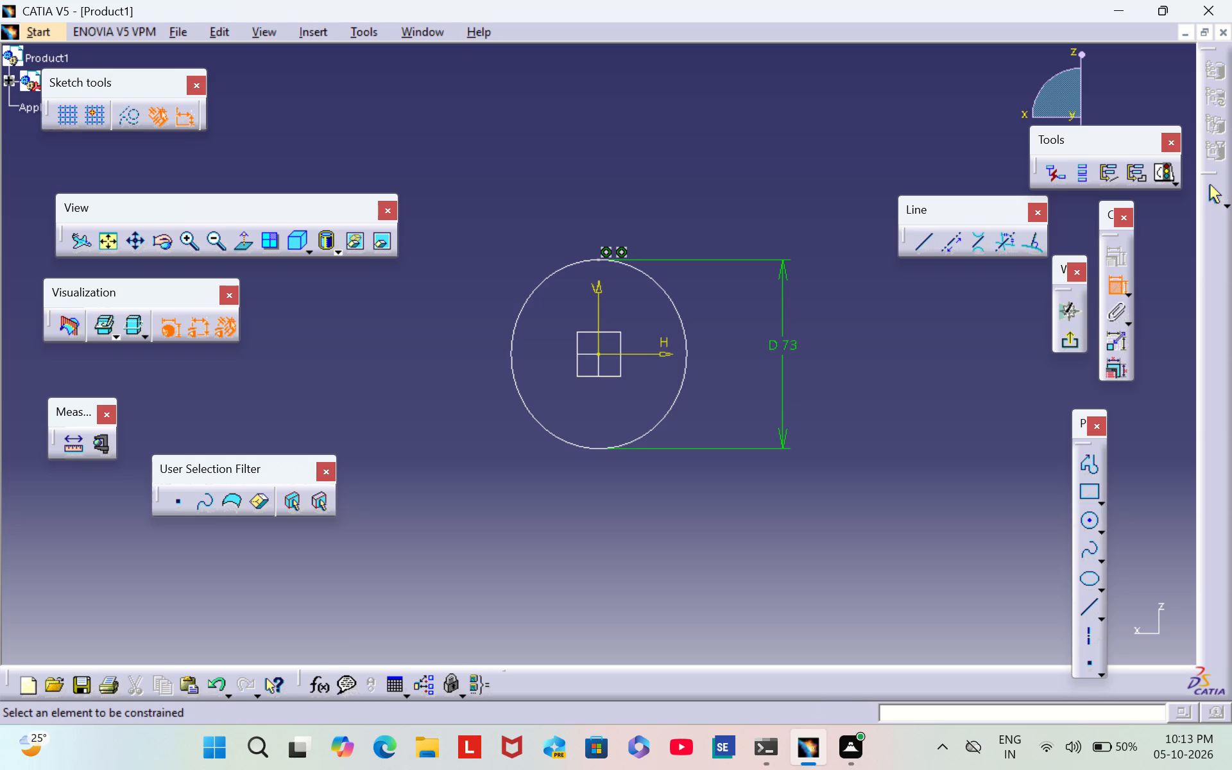
click(597, 356)
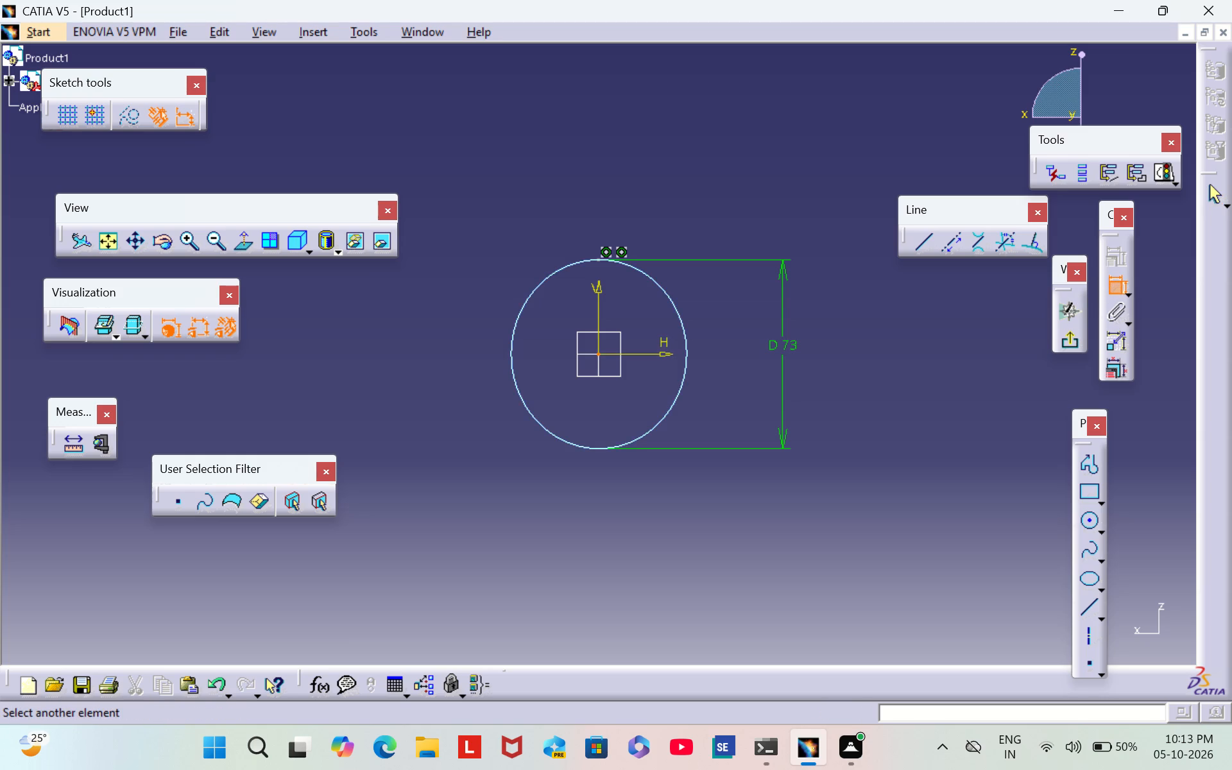
click(684, 351)
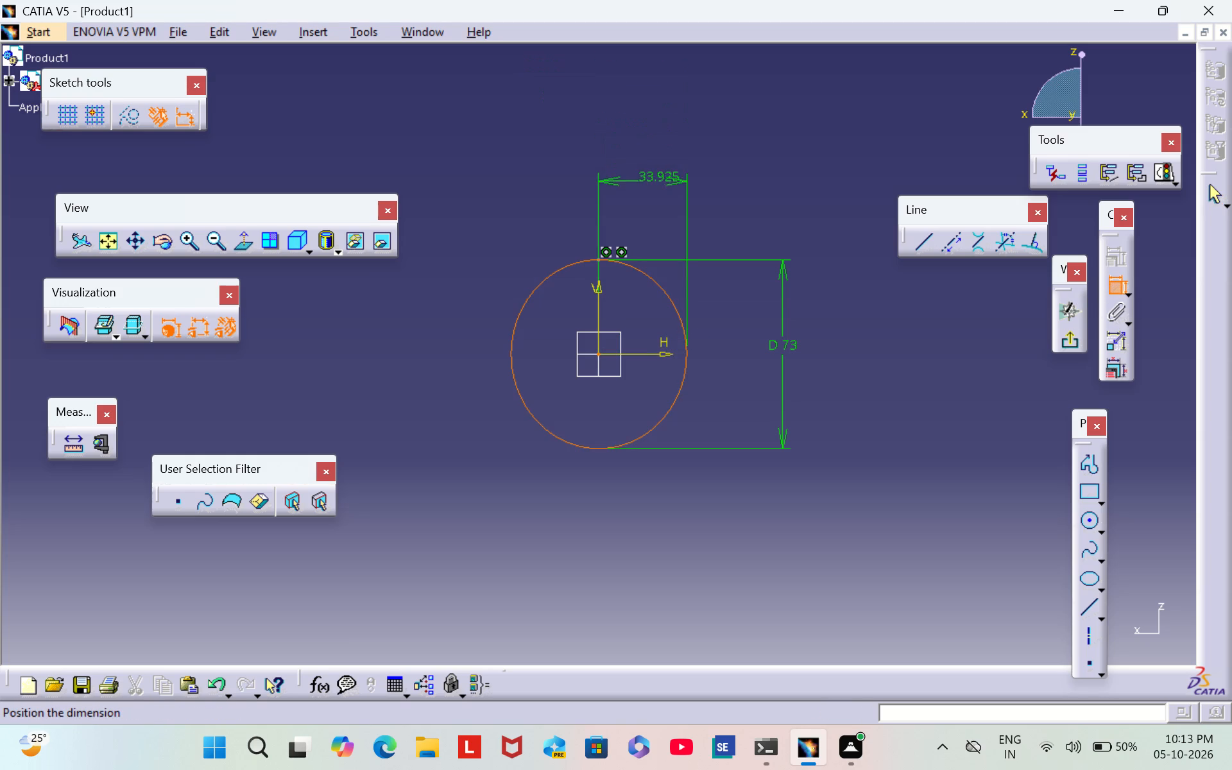
click(649, 191)
double_click(645, 186)
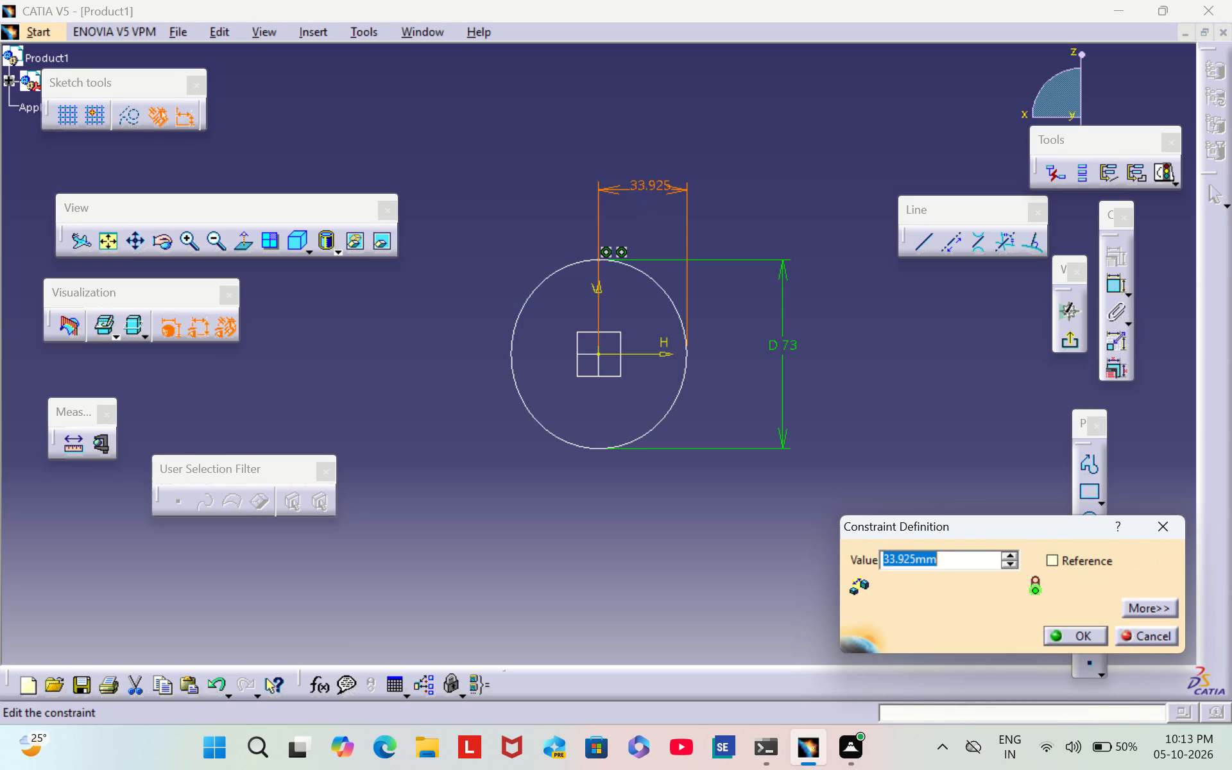
key(BackSpace)
text(25)
key(period)
key(5)
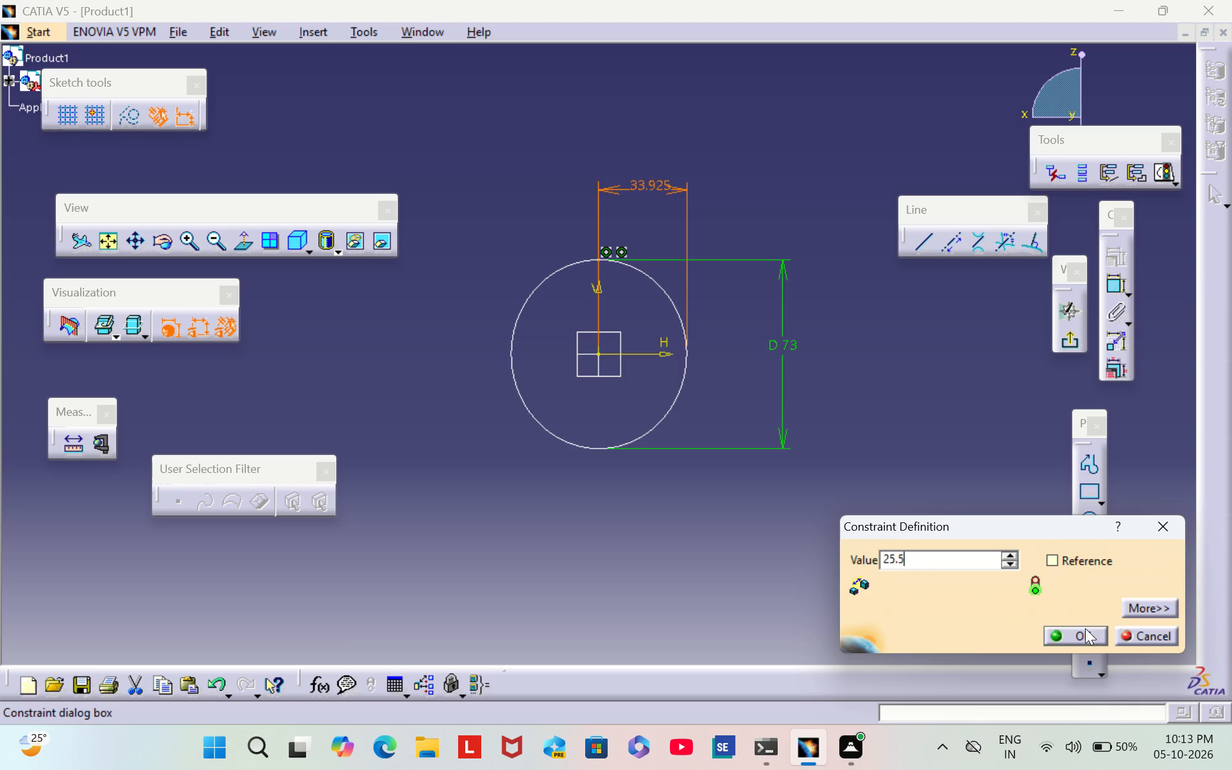
click(1090, 635)
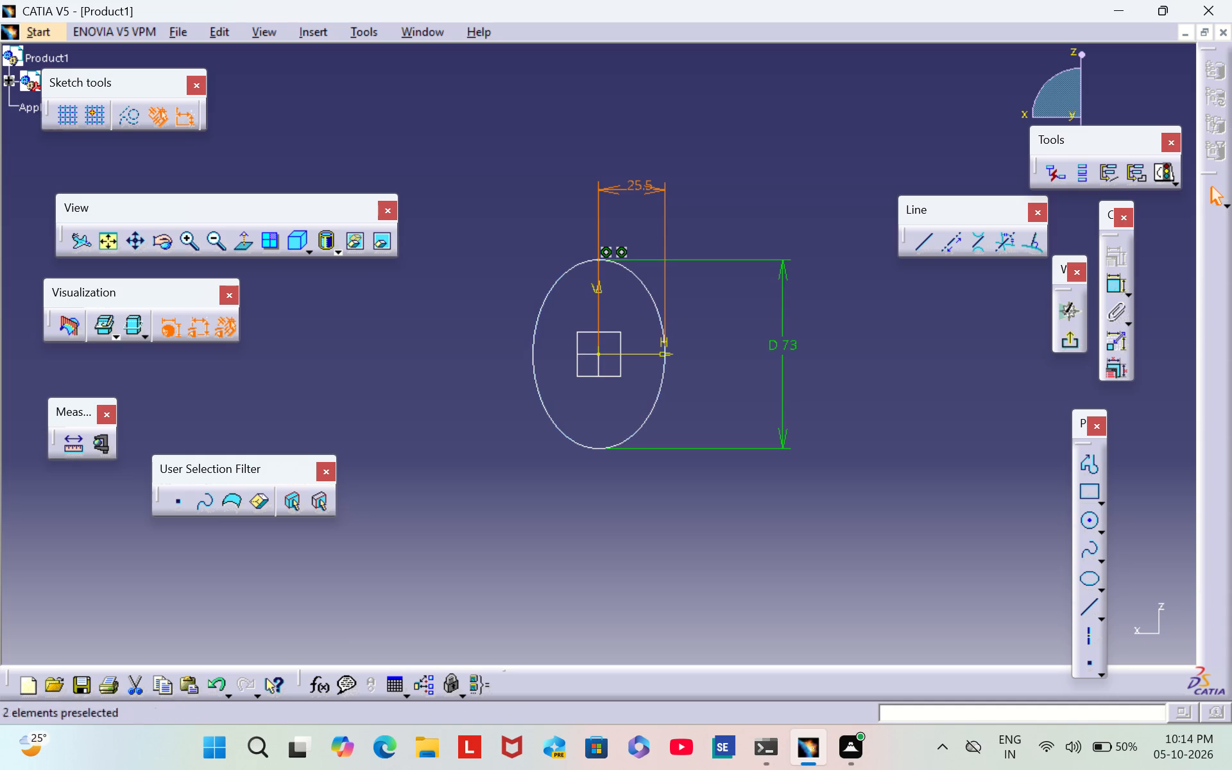
Add an angle constraint between the sketch's horizontal axis and the ellipse, placing the dimension outside the curve.
click(1114, 288)
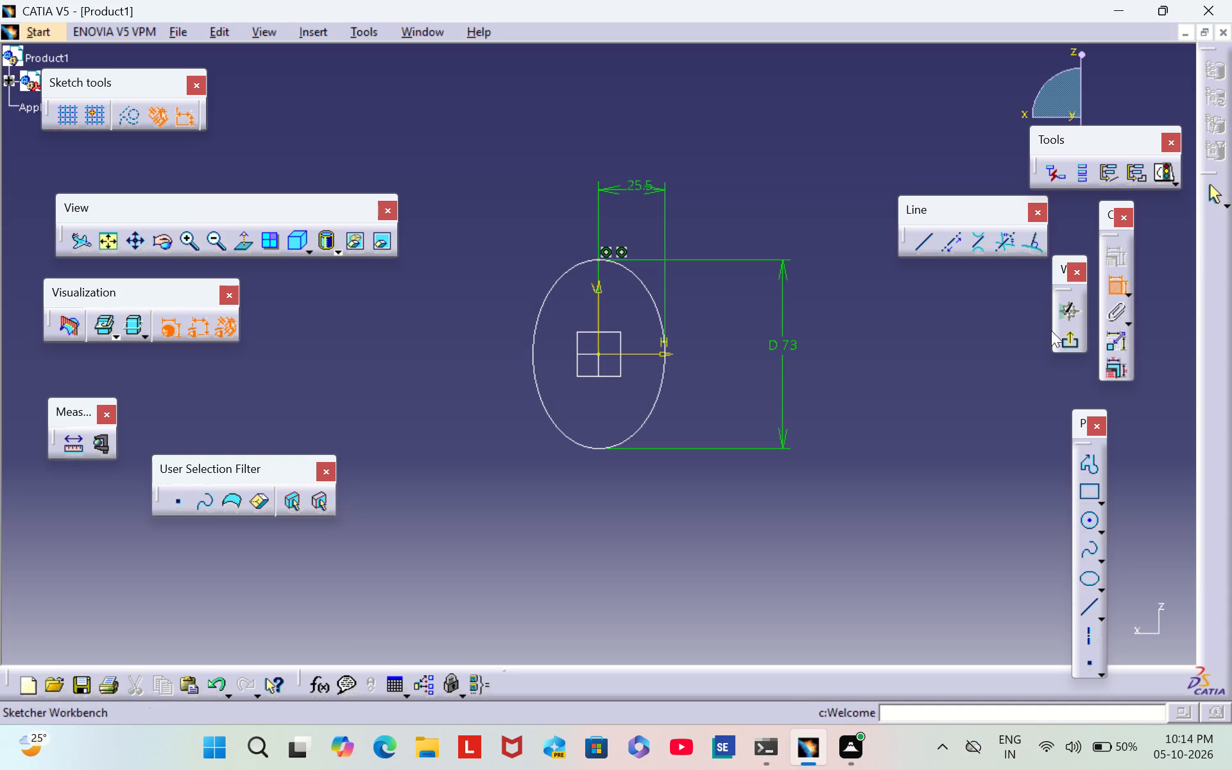
click(613, 352)
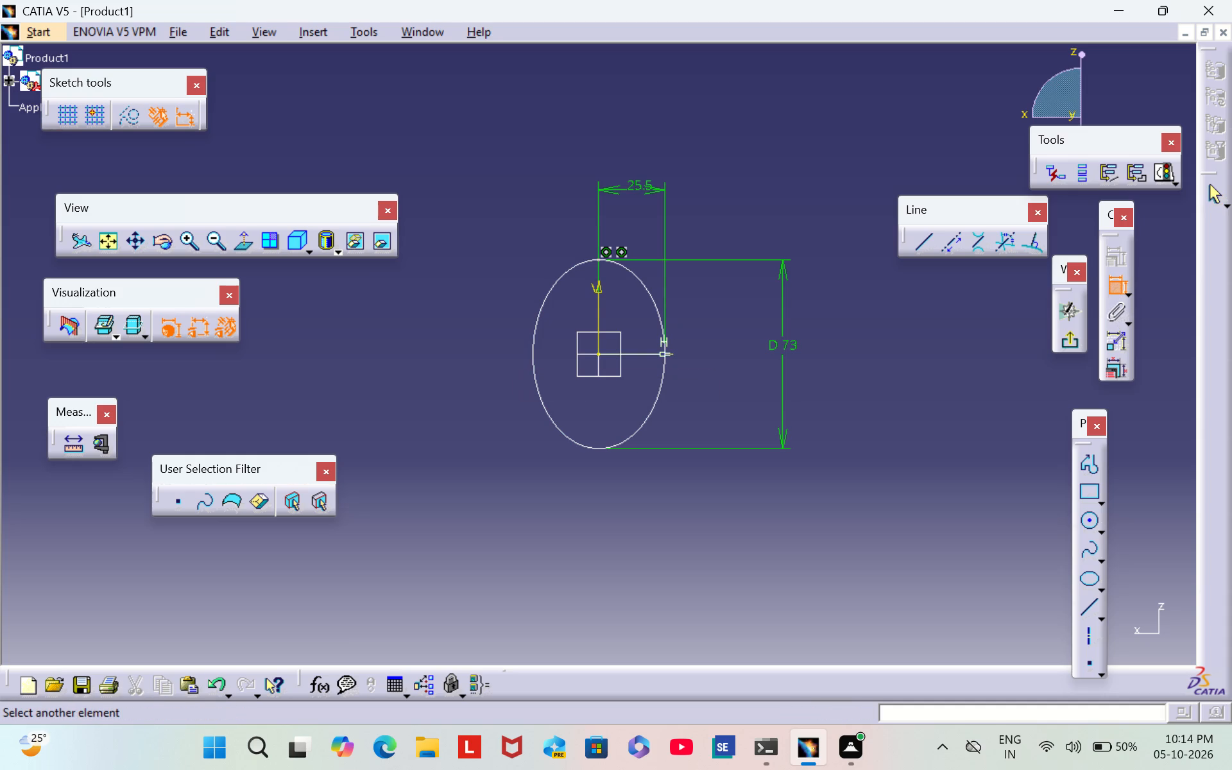
click(599, 446)
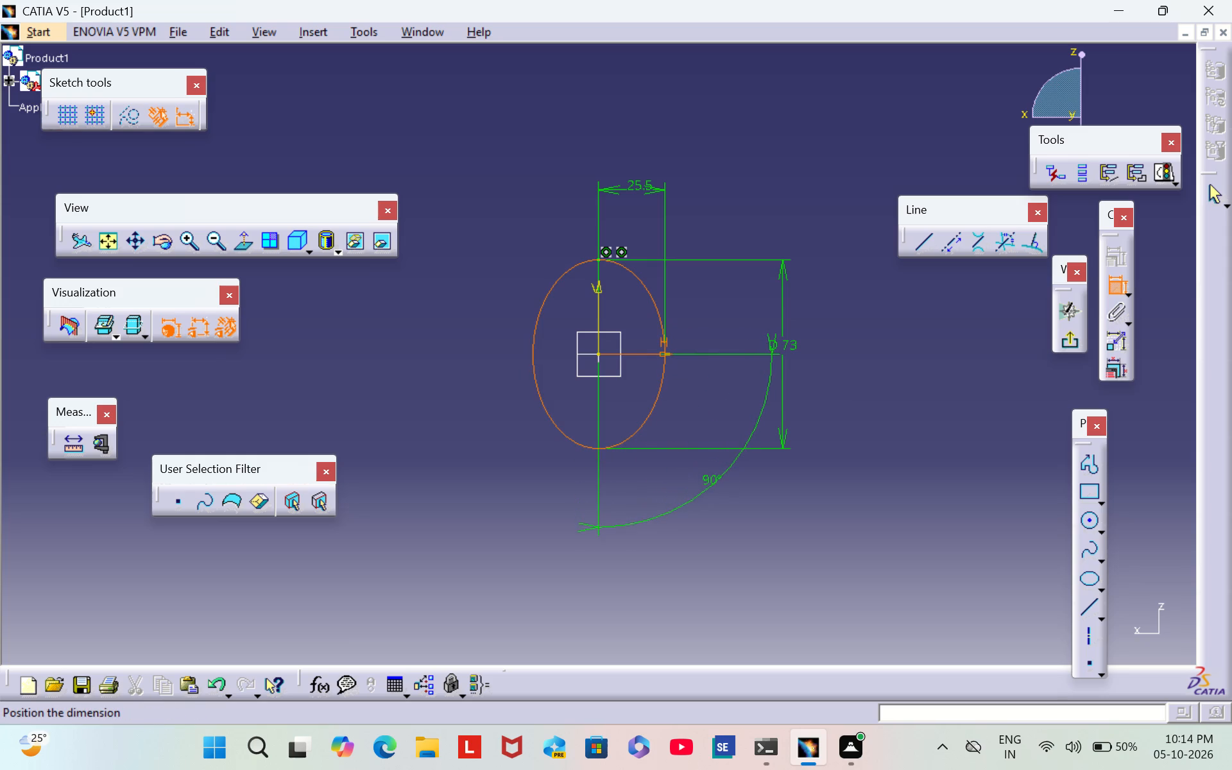
click(707, 470)
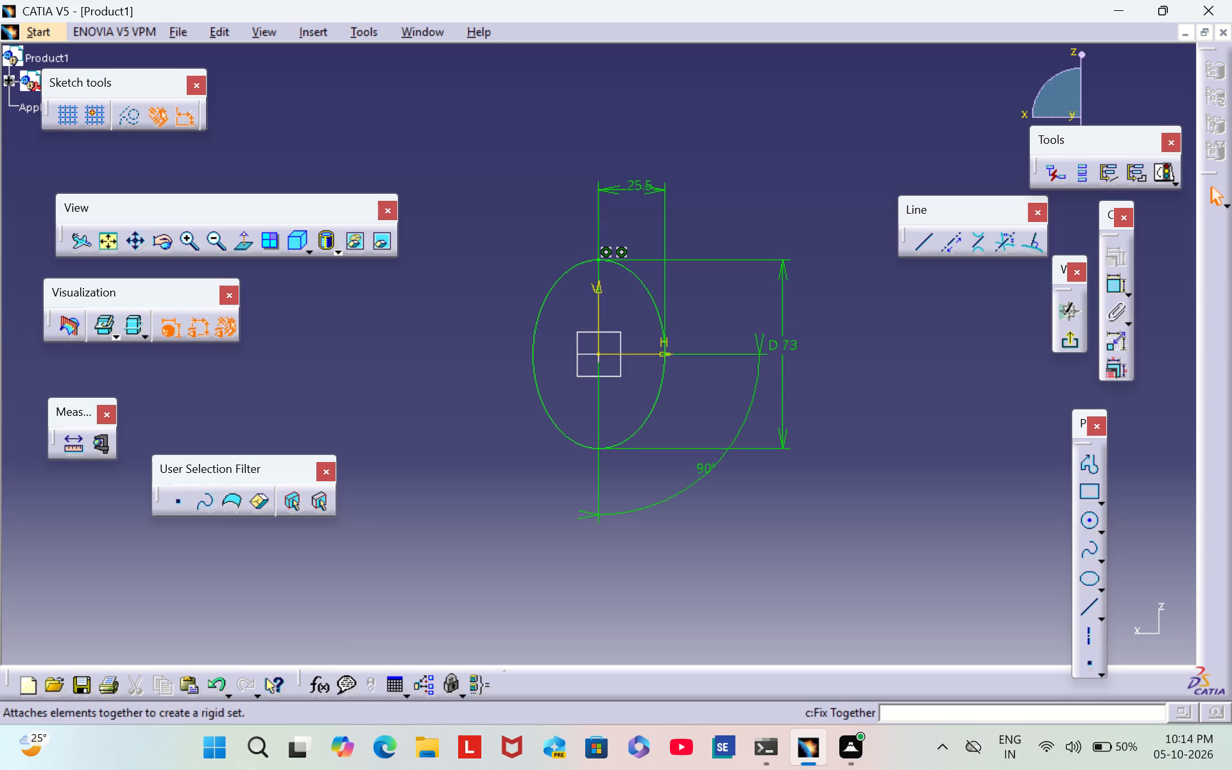
Exit the sketch and extrude the ellipse as a 13 mm pad in the reversed direction.
click(1070, 347)
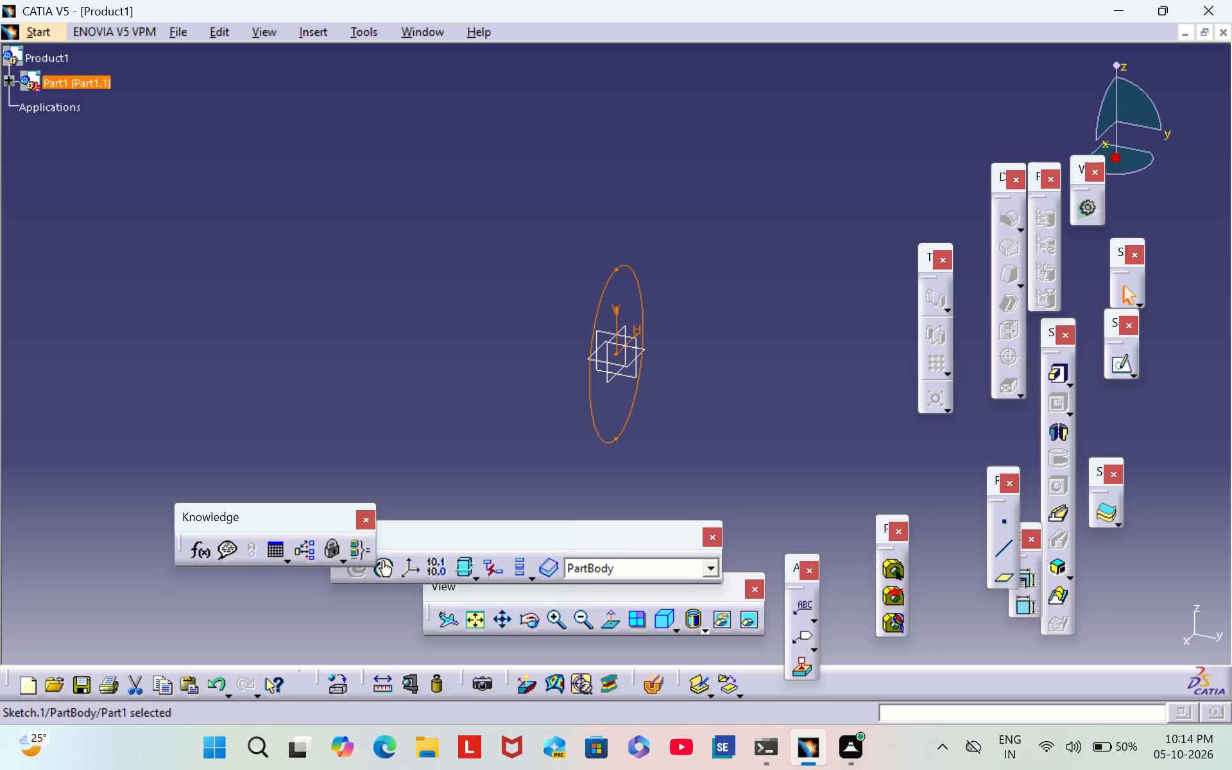
click(1059, 378)
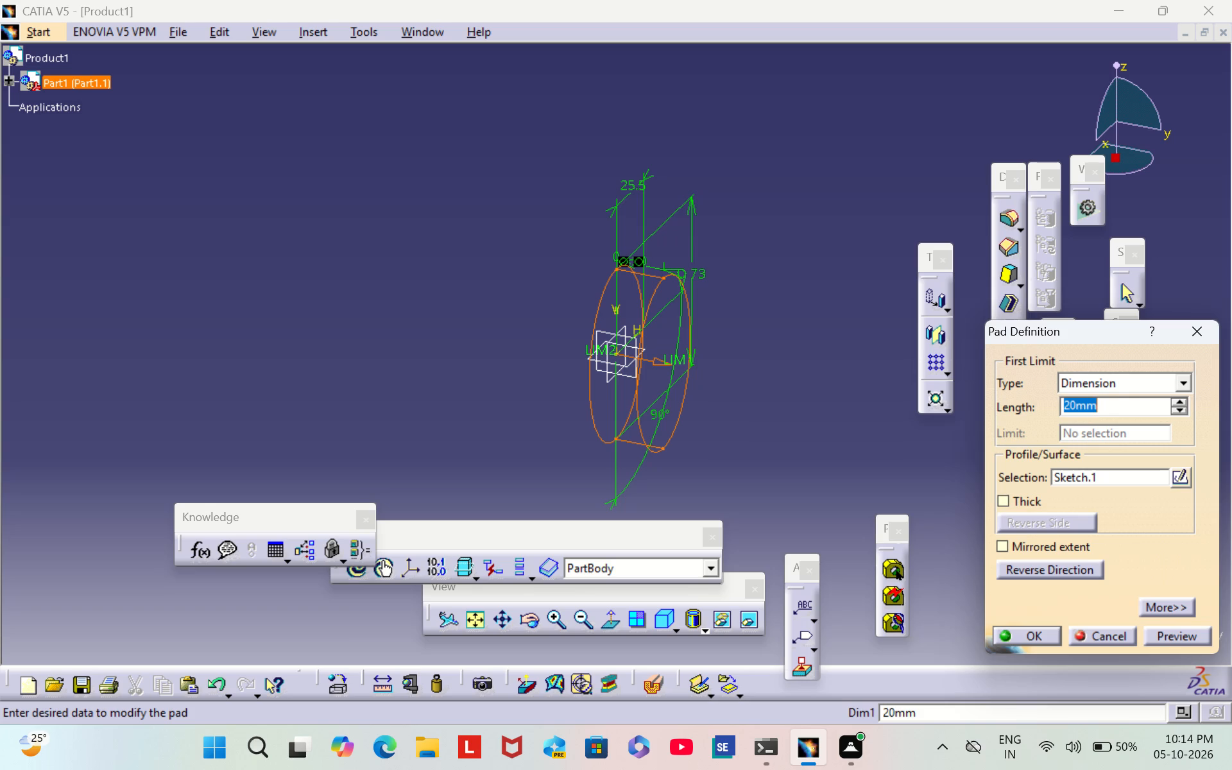
click(1020, 563)
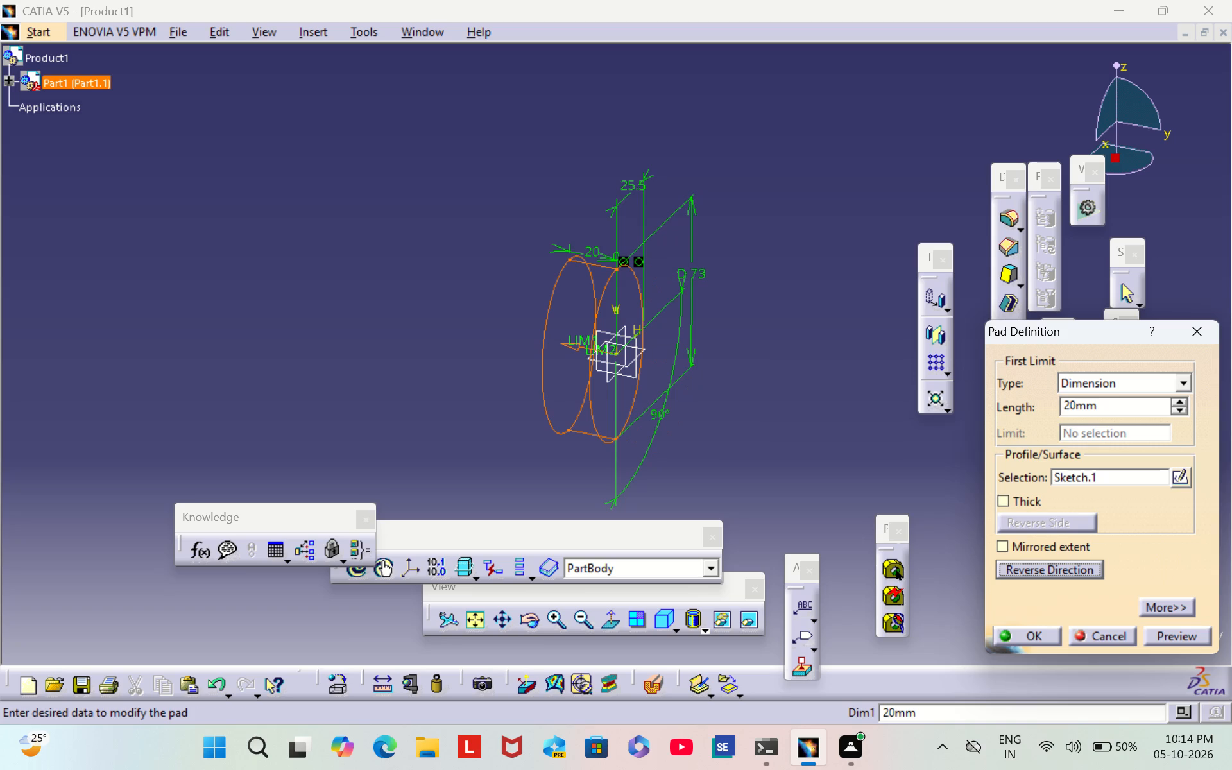
click(1097, 404)
key(BackSpace)
key(BackSpace)
key(BackSpace)
key(BackSpace)
key(BackSpace)
key(BackSpace)
key(BackSpace)
key(BackSpace)
key(BackSpace)
key(BackSpace)
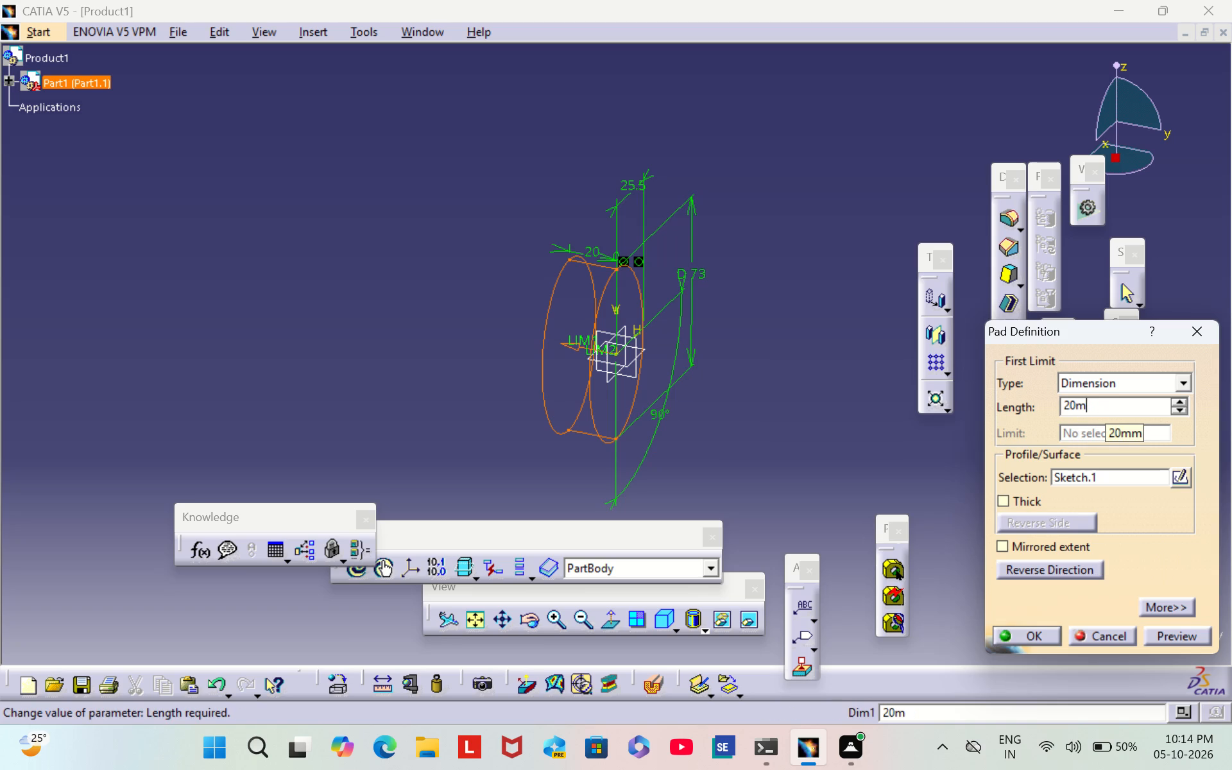
text(13)
click(1020, 634)
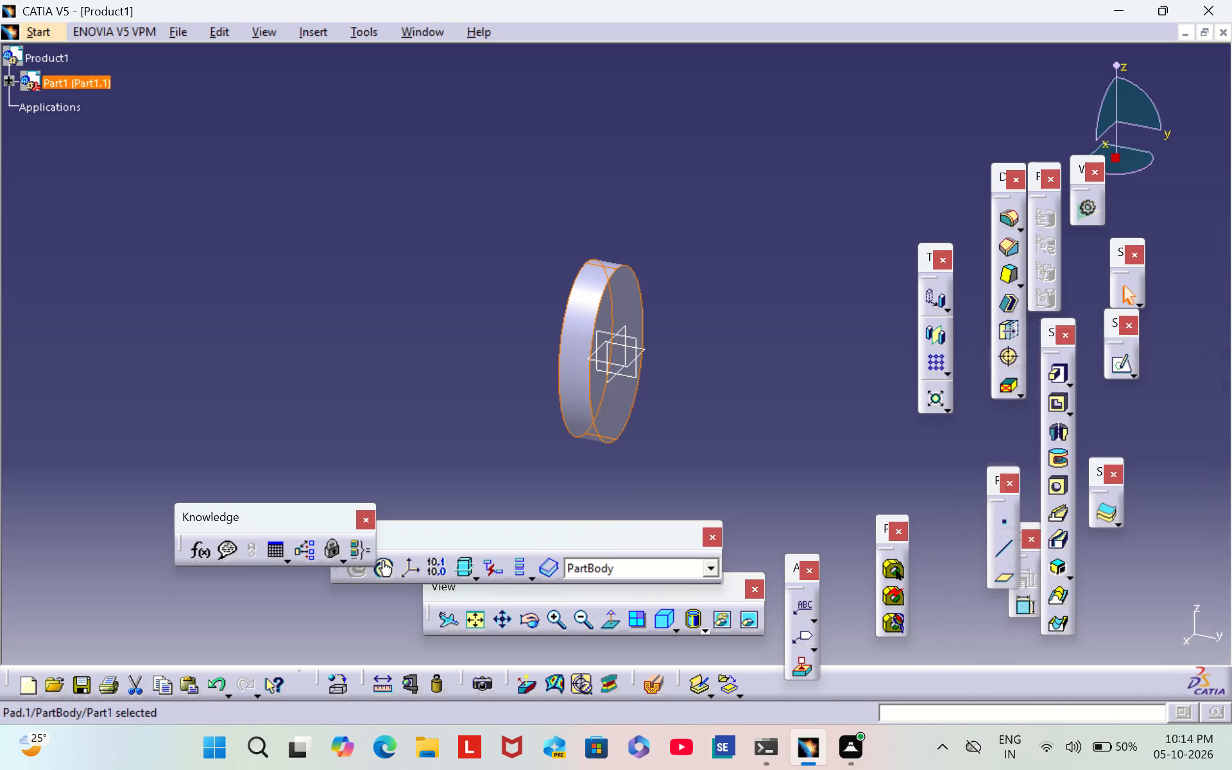
click(719, 449)
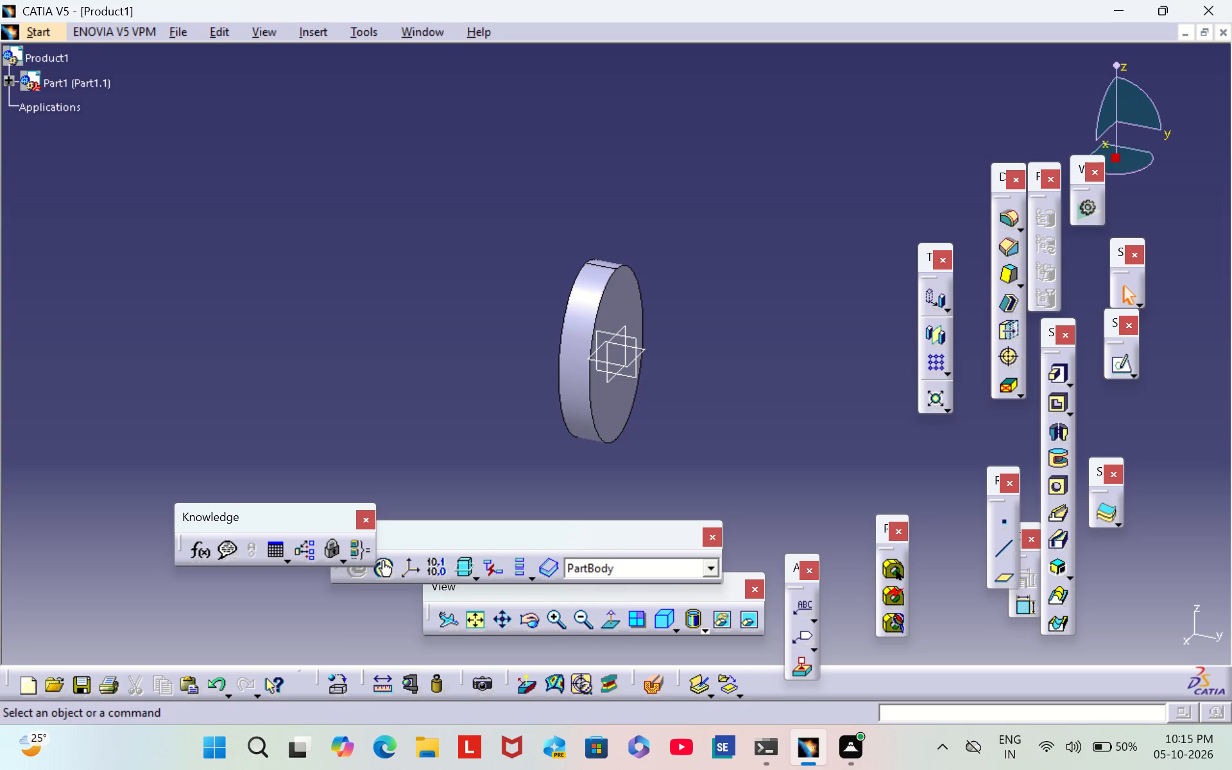
Examine the elliptical pad from the opposite side, with its other flat face turned into view.
scroll(542, 441, down, 1)
middle_drag(542, 441, 565, 453)
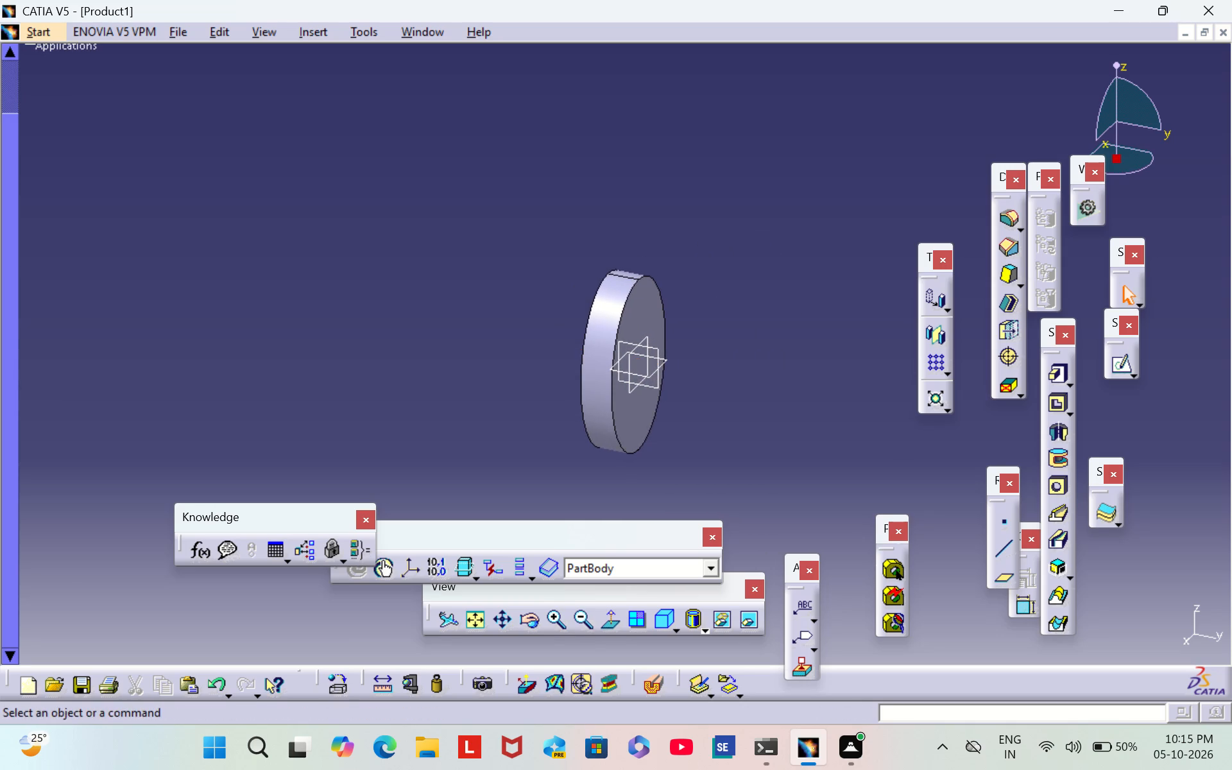
click(524, 619)
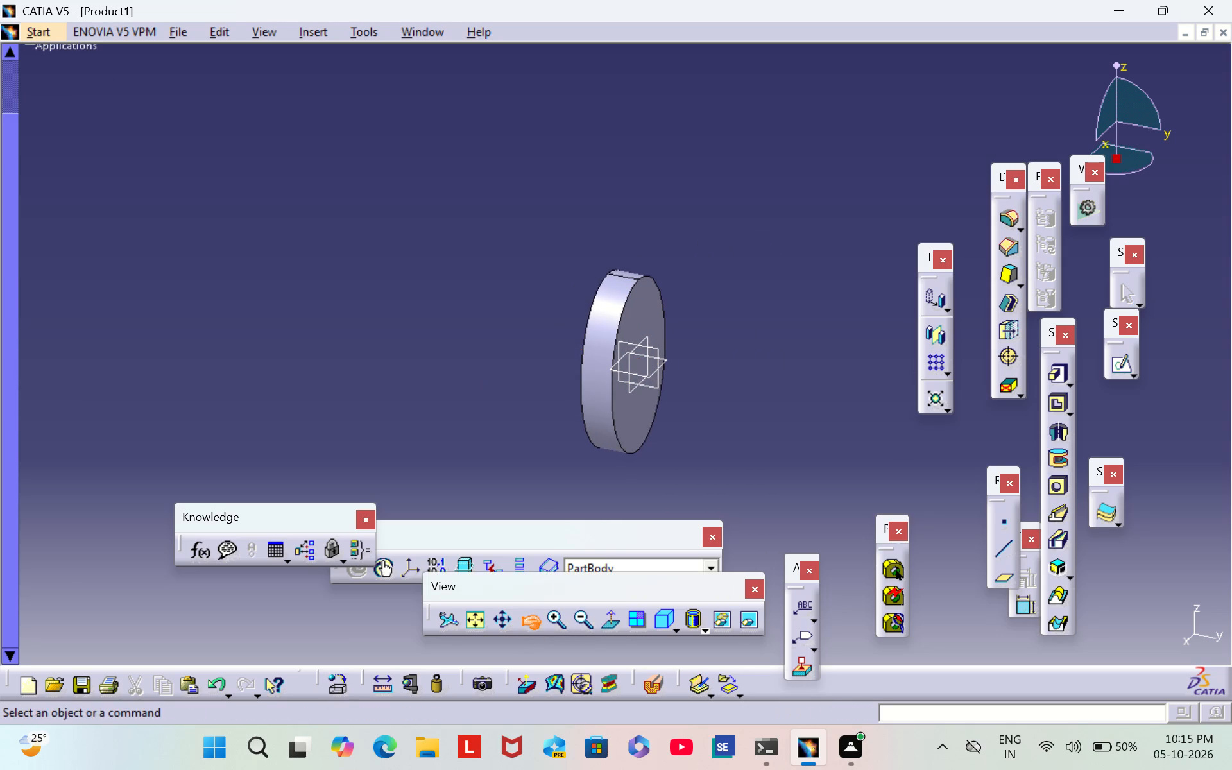
middle_drag(482, 368, 509, 392)
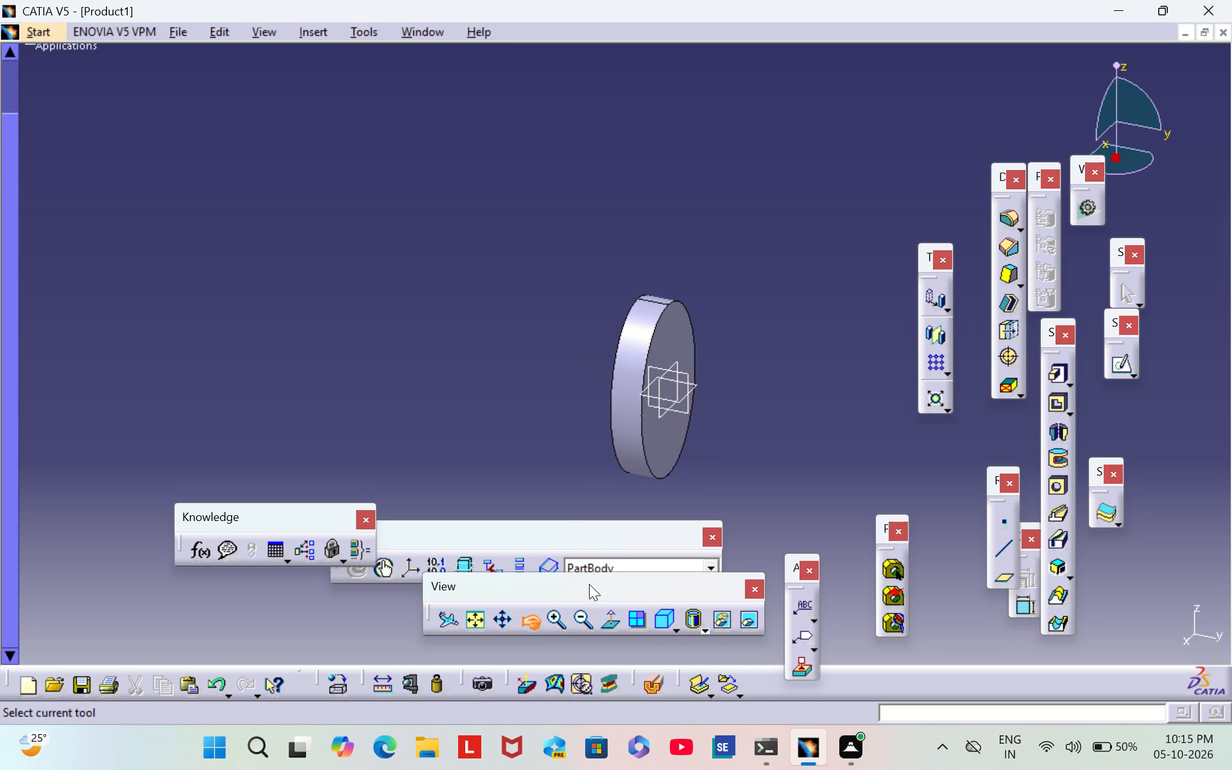
click(527, 622)
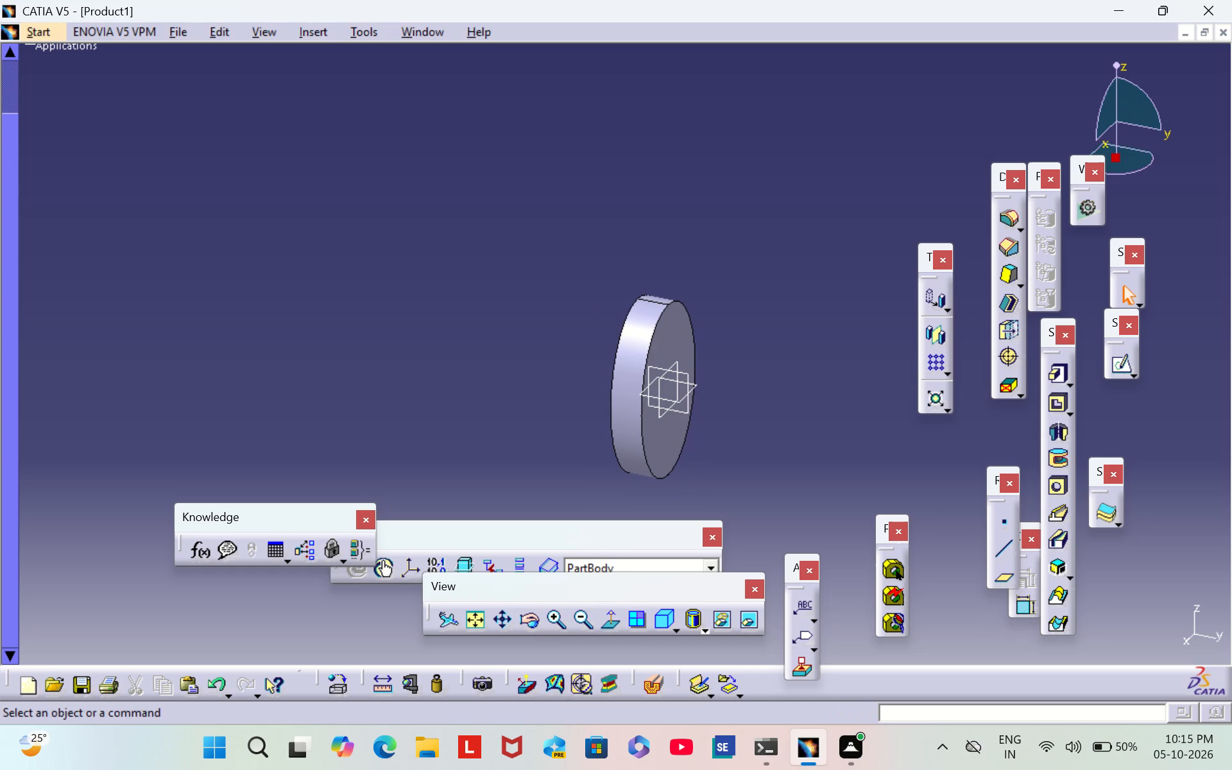
click(659, 438)
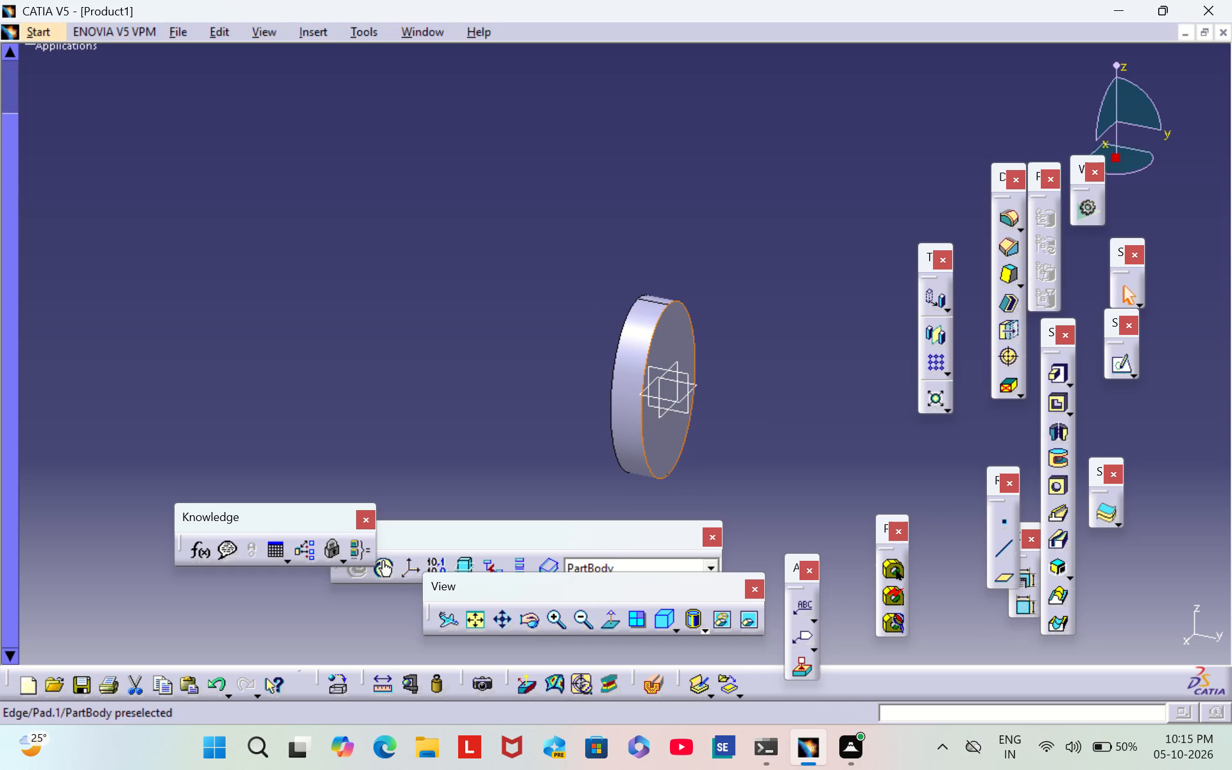
drag(591, 404, 699, 470)
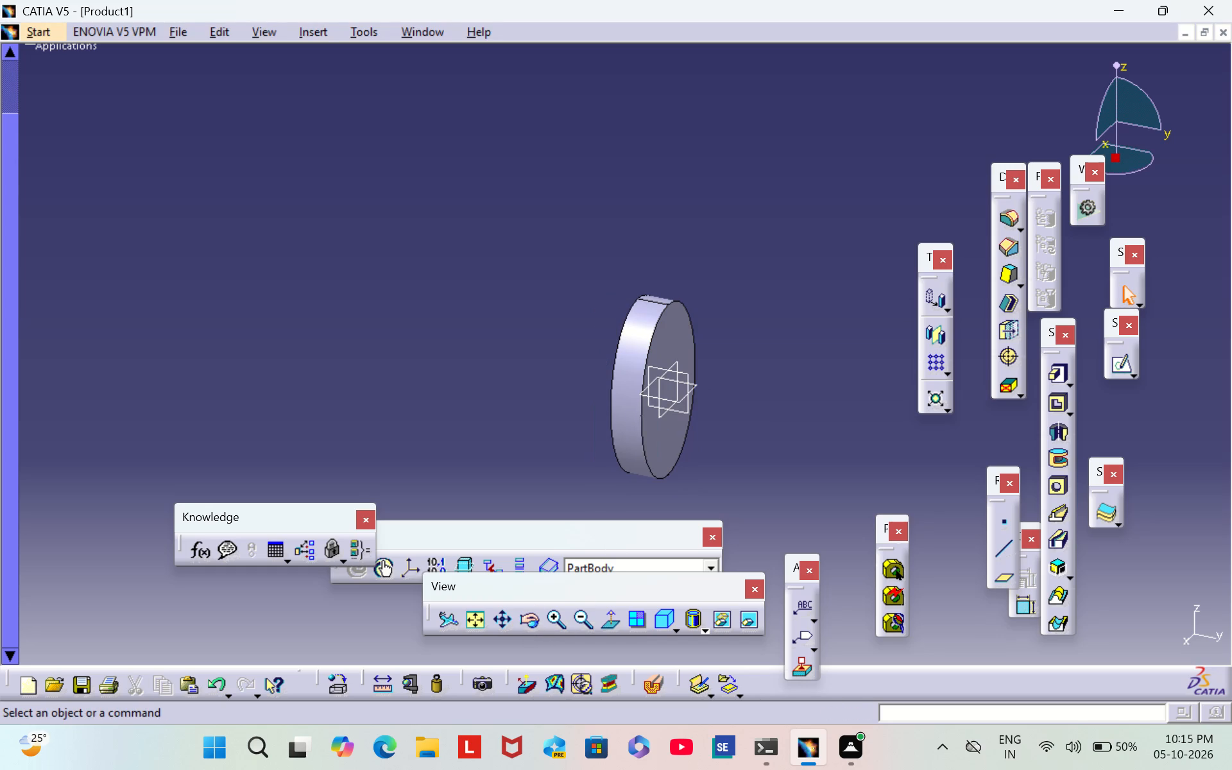
drag(646, 477, 746, 411)
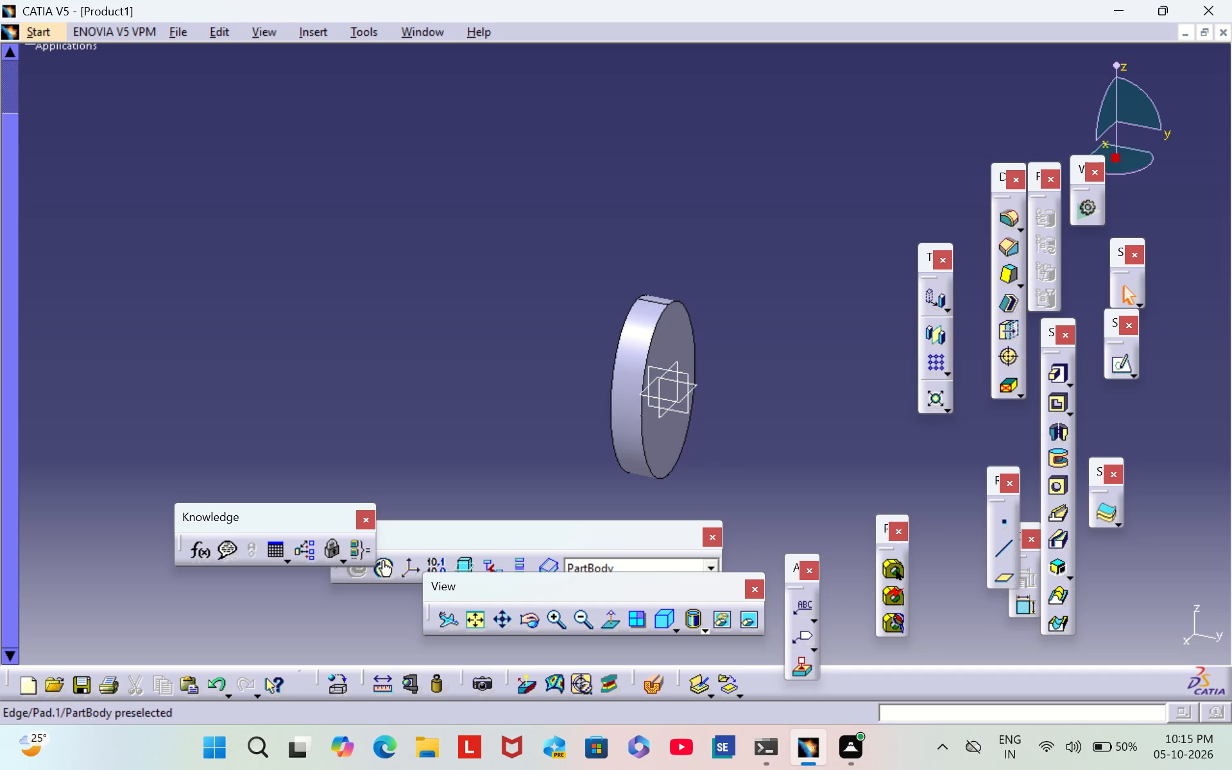
double_click(533, 623)
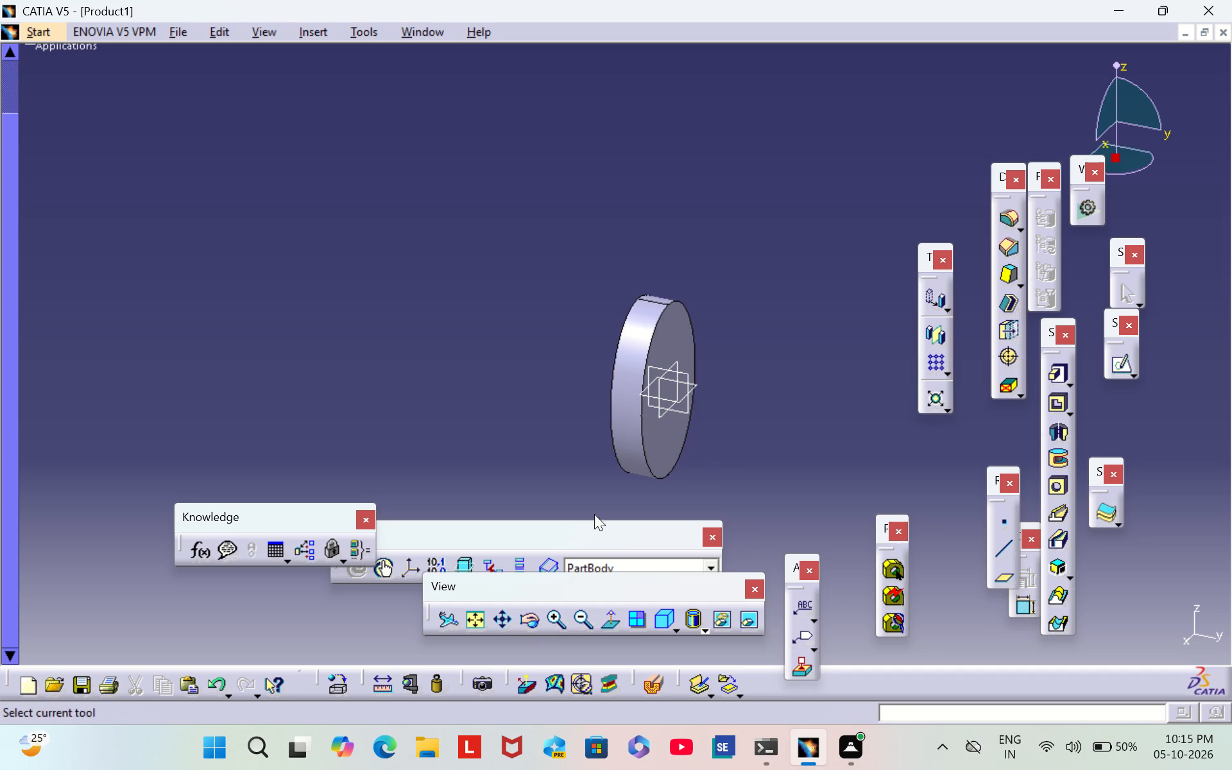
drag(640, 452, 890, 377)
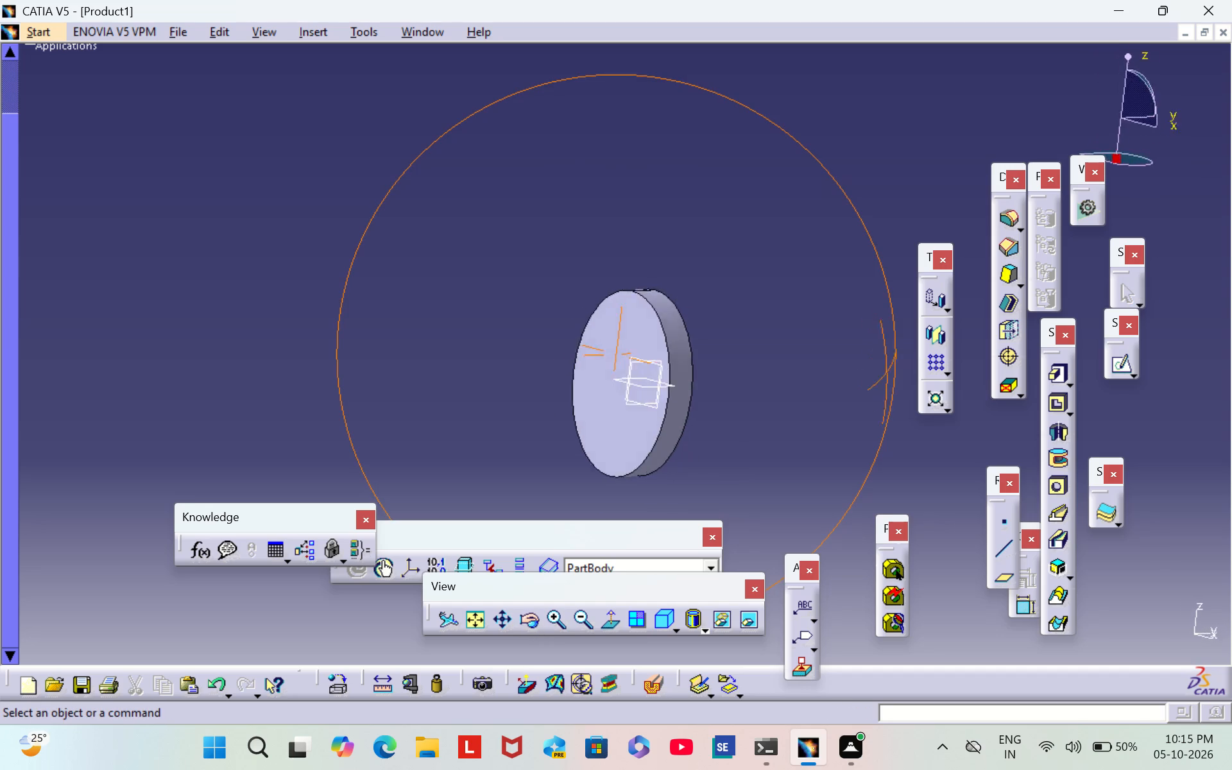
Start a new sketch on the exposed flat face of the elliptical pad.
drag(890, 377, 870, 366)
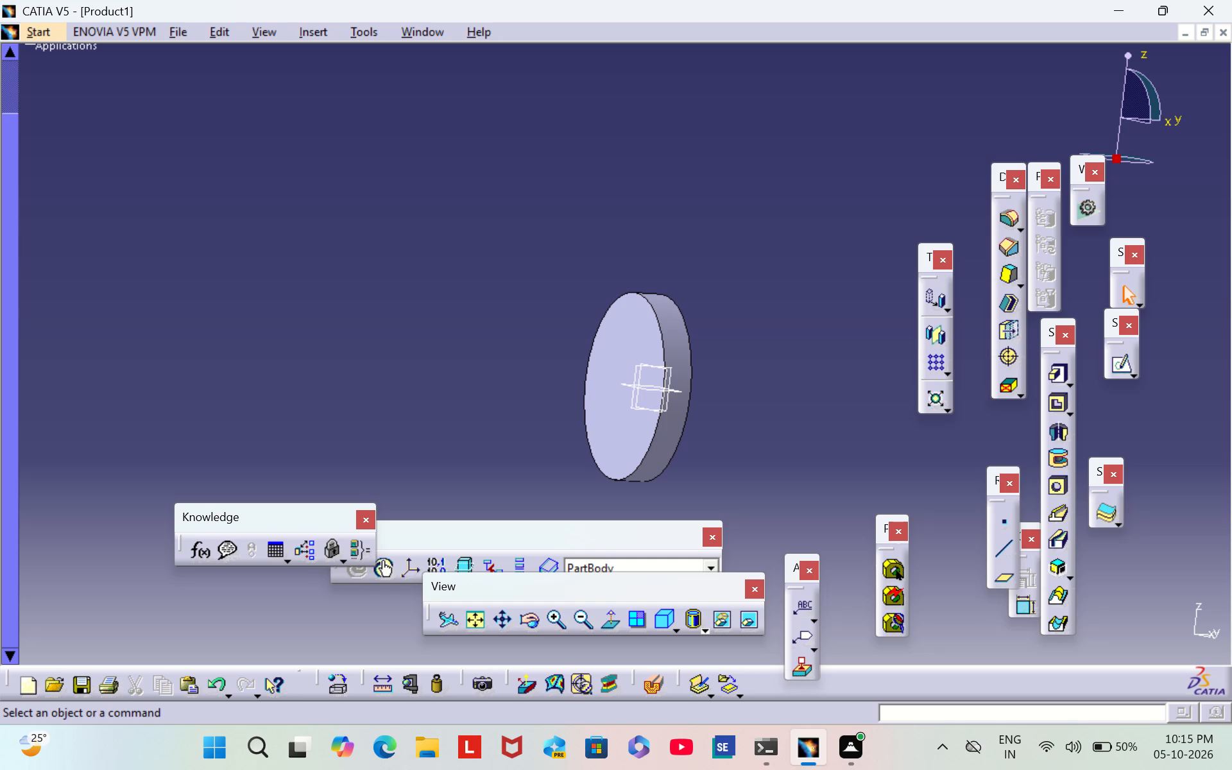
click(616, 396)
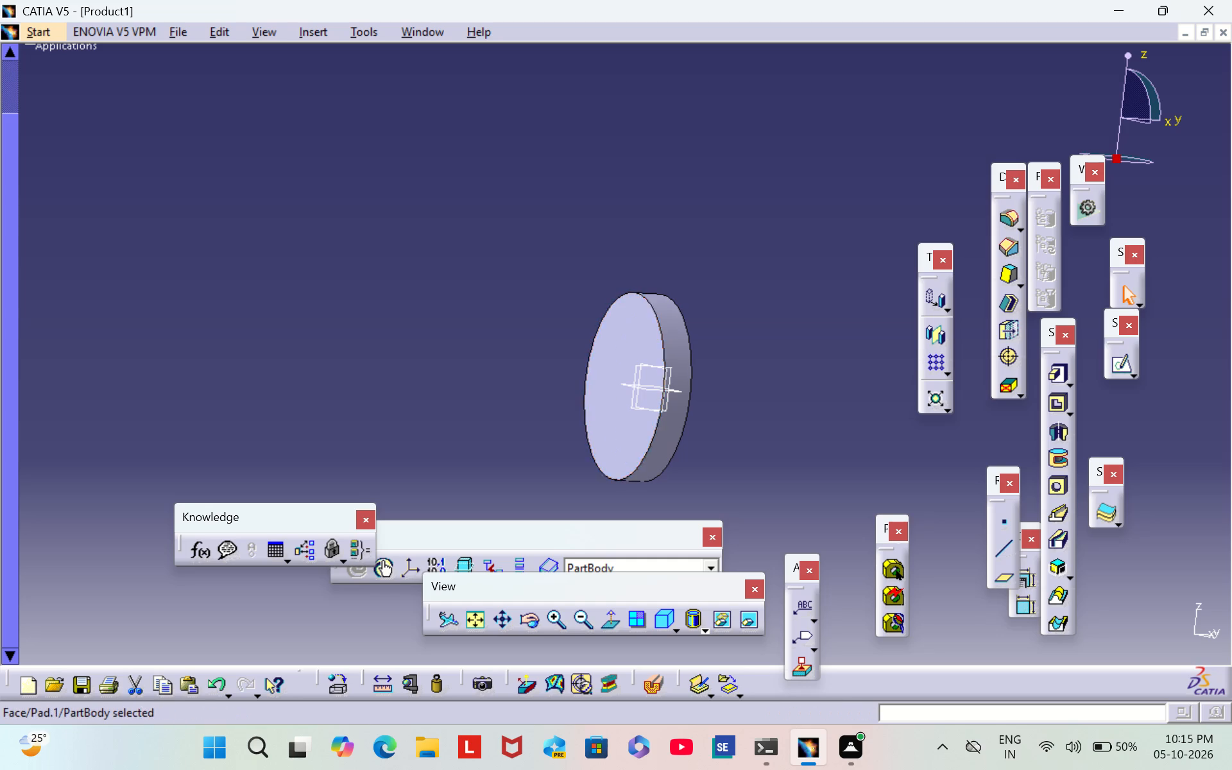
click(1121, 369)
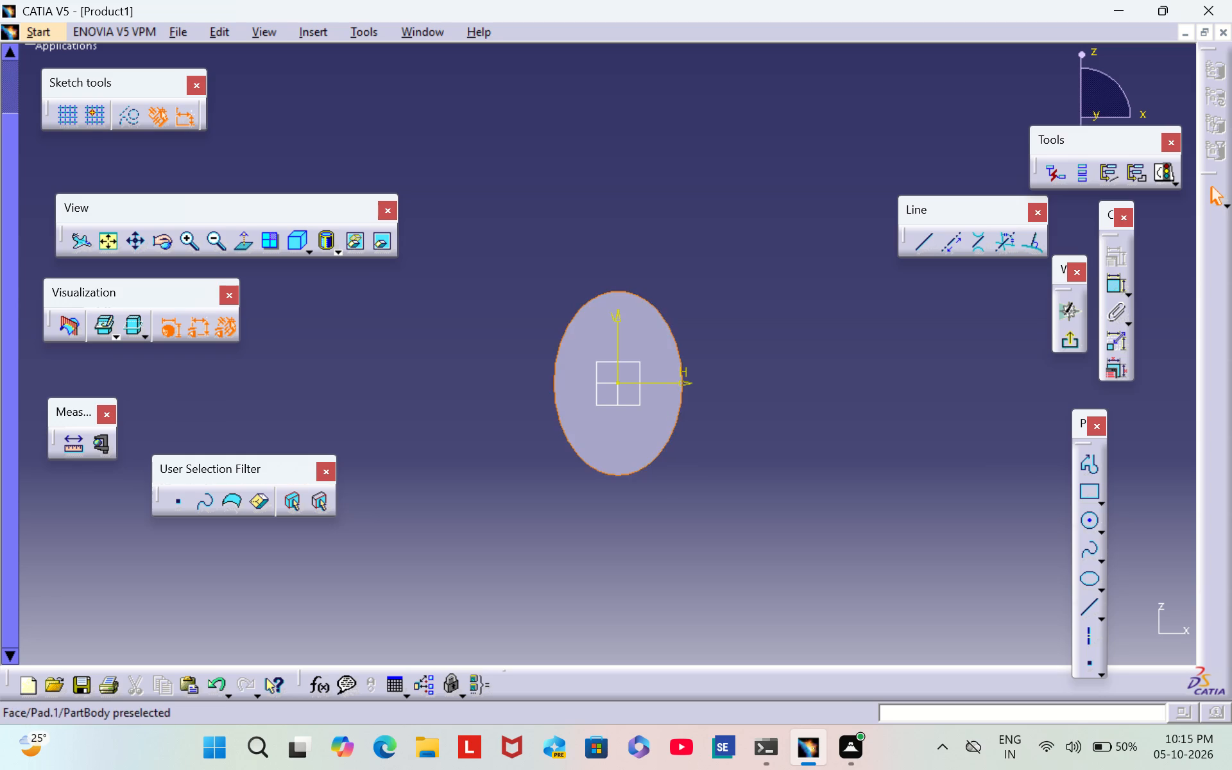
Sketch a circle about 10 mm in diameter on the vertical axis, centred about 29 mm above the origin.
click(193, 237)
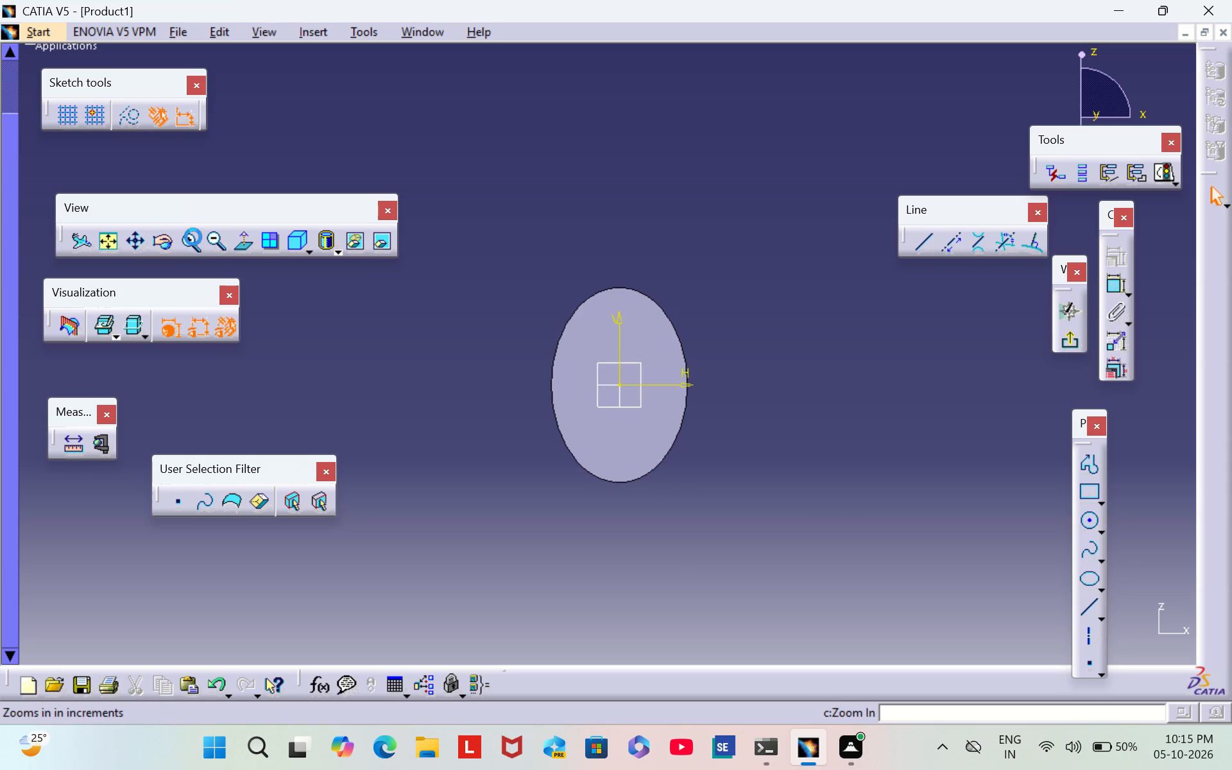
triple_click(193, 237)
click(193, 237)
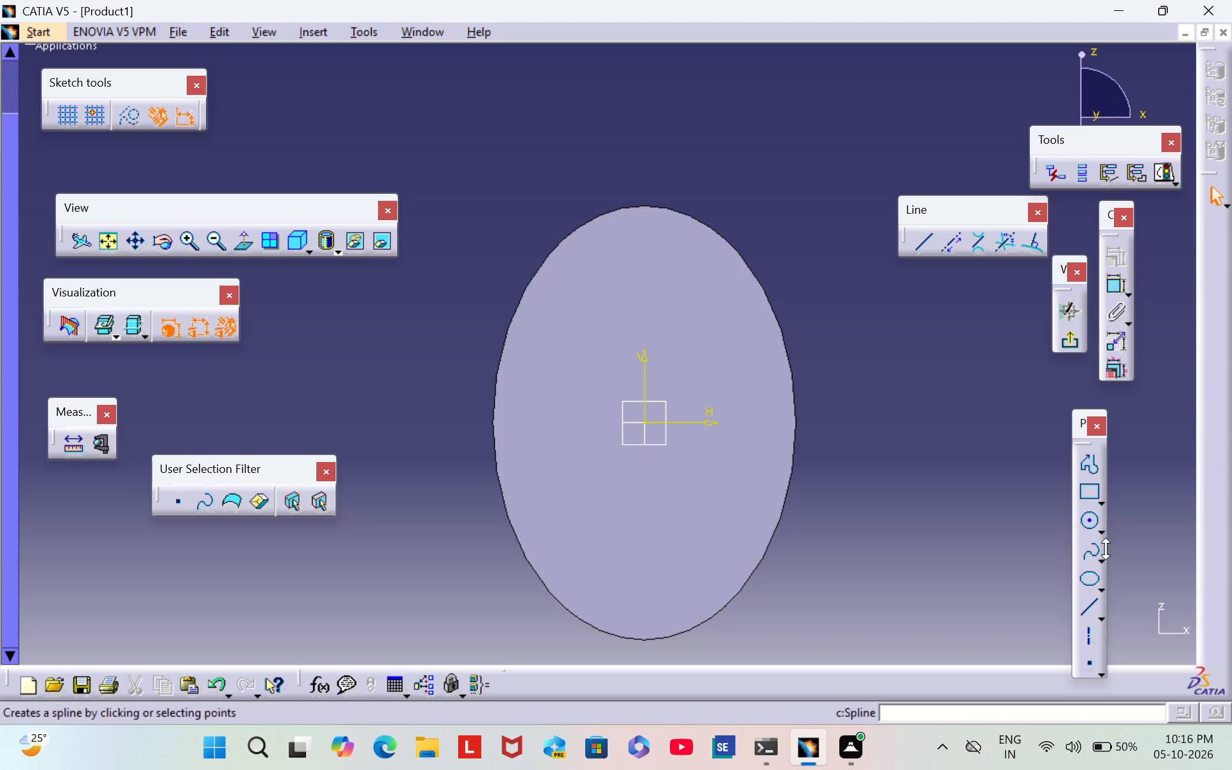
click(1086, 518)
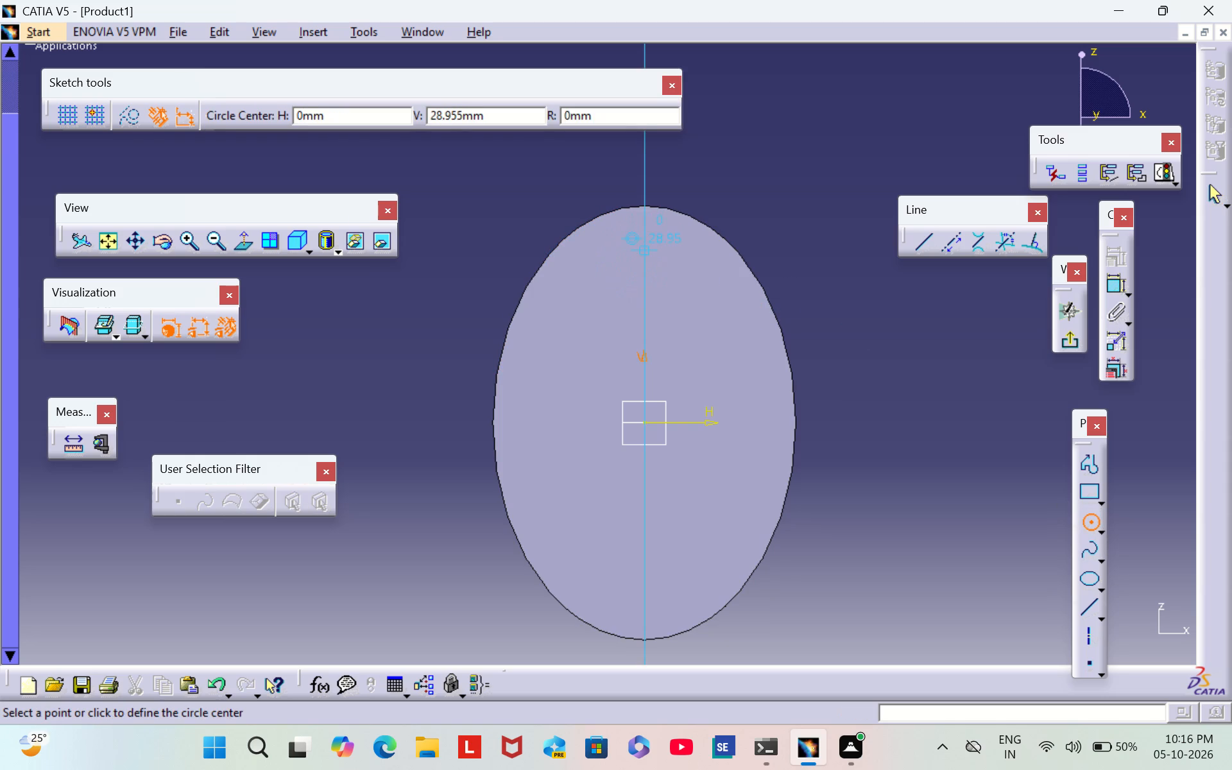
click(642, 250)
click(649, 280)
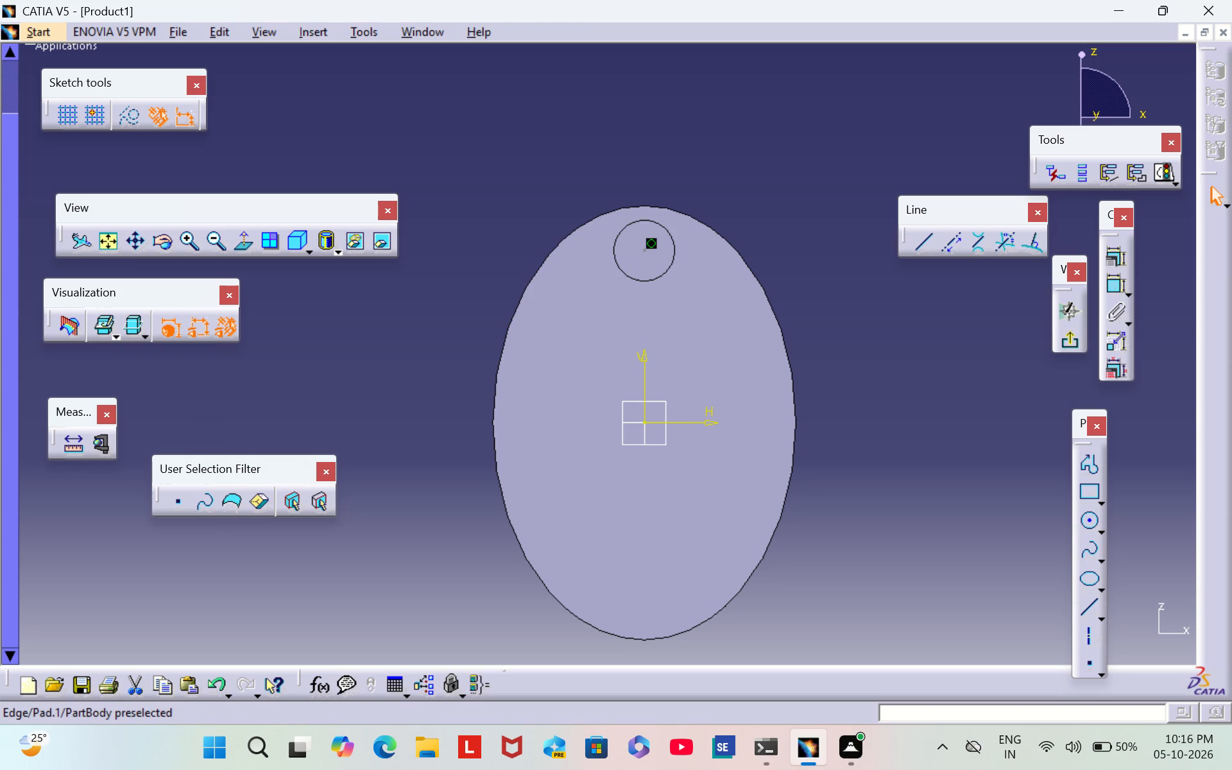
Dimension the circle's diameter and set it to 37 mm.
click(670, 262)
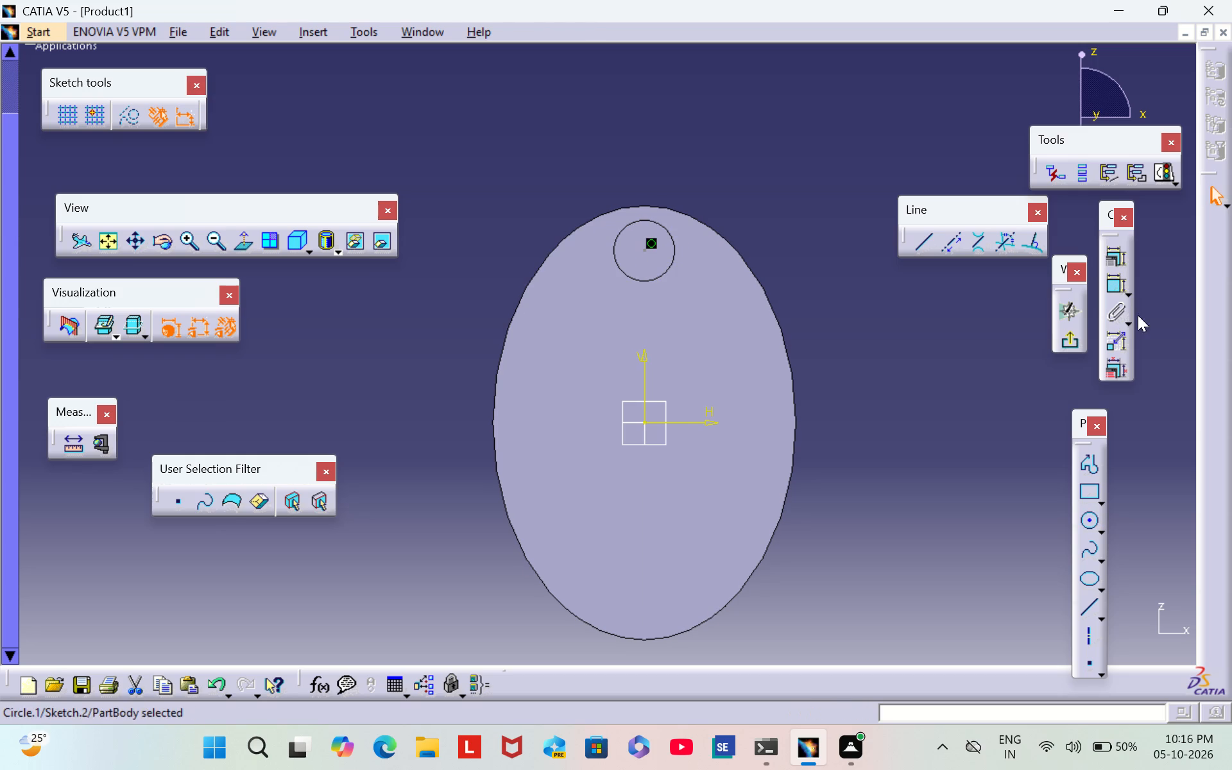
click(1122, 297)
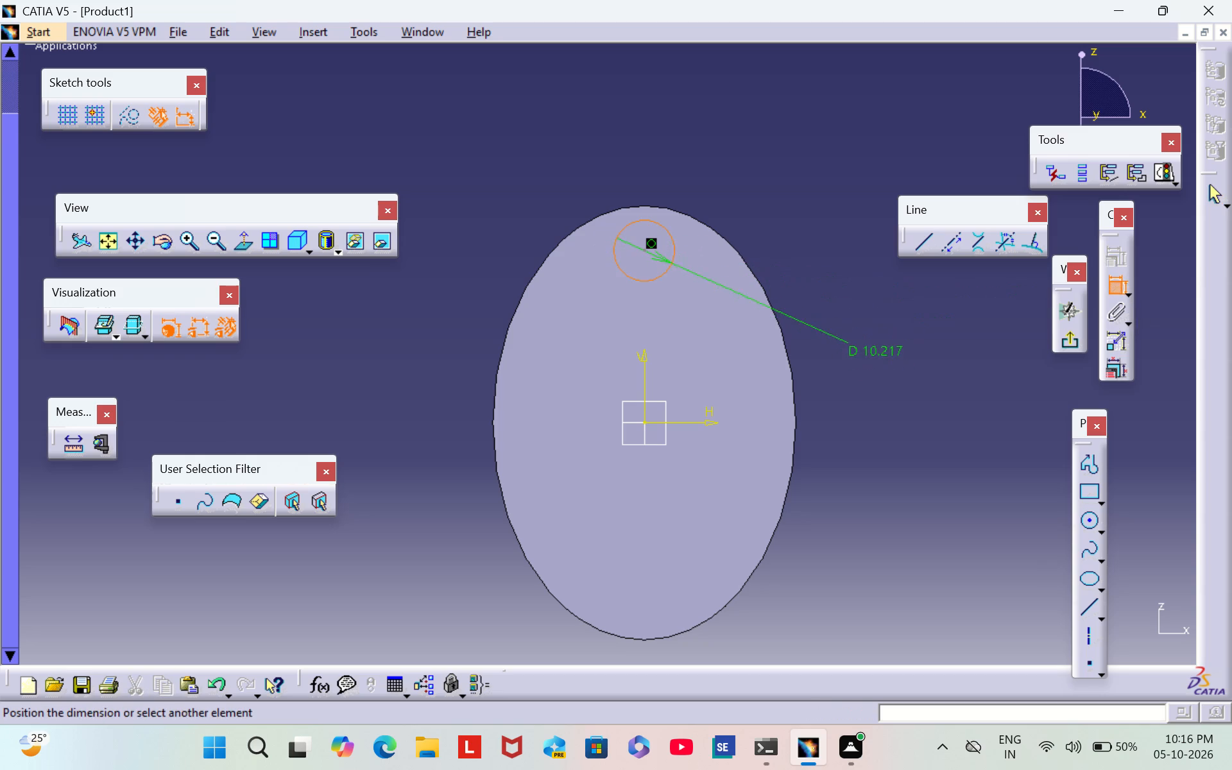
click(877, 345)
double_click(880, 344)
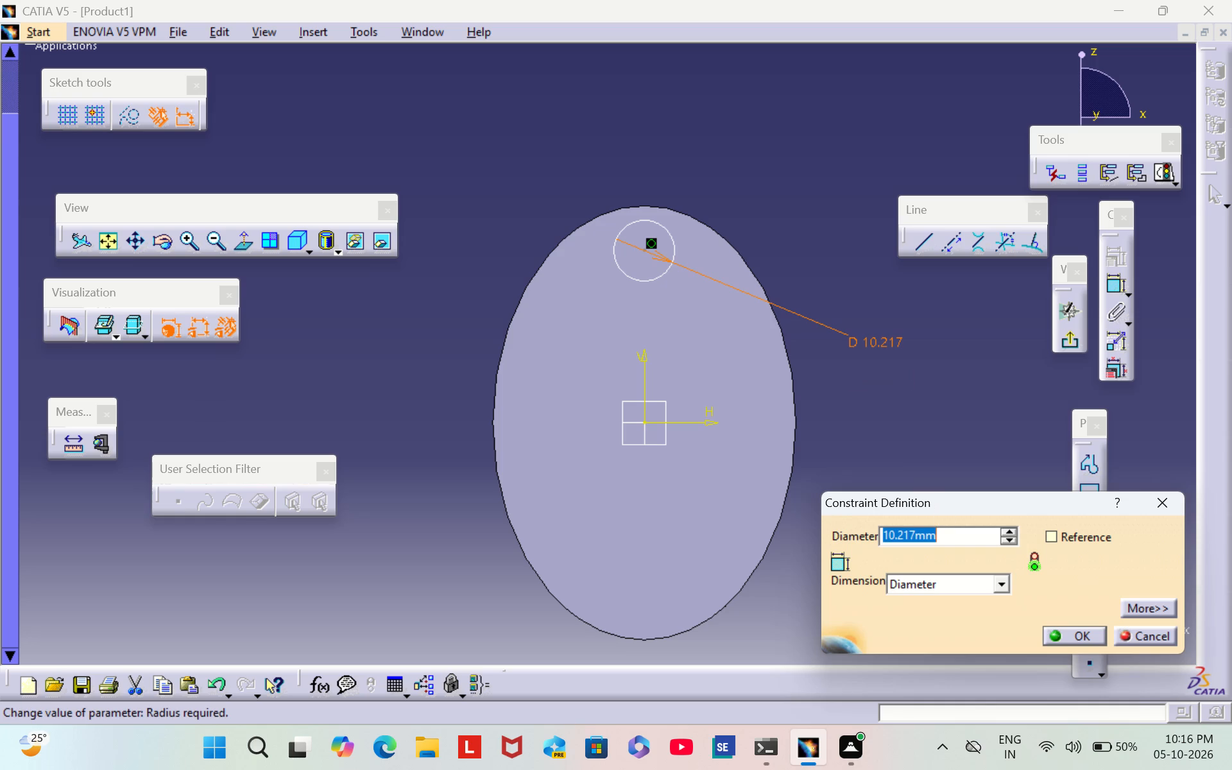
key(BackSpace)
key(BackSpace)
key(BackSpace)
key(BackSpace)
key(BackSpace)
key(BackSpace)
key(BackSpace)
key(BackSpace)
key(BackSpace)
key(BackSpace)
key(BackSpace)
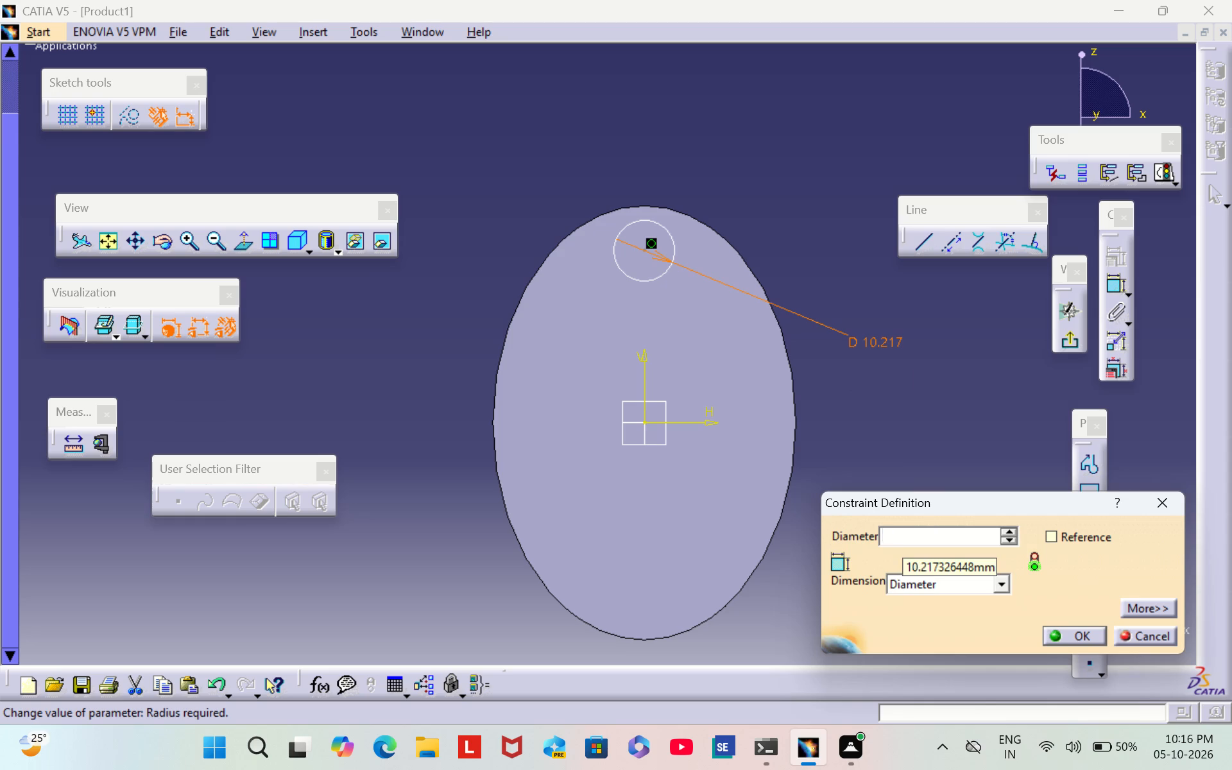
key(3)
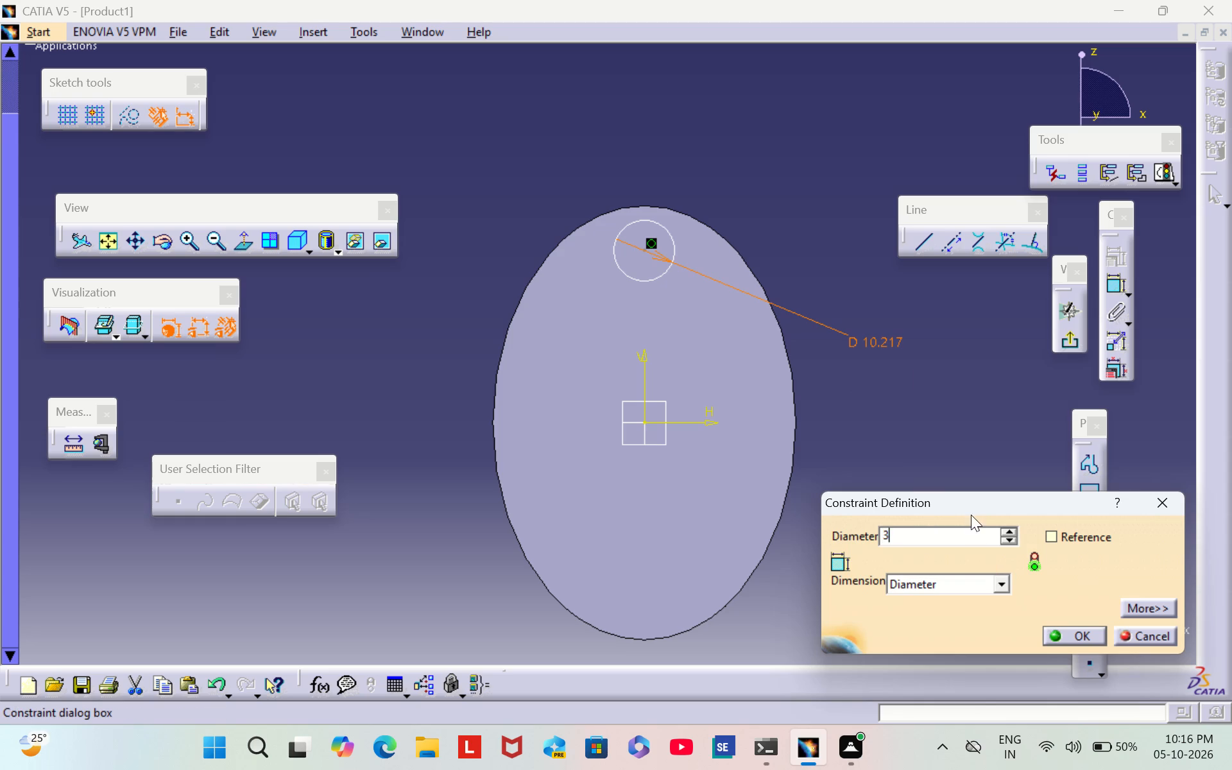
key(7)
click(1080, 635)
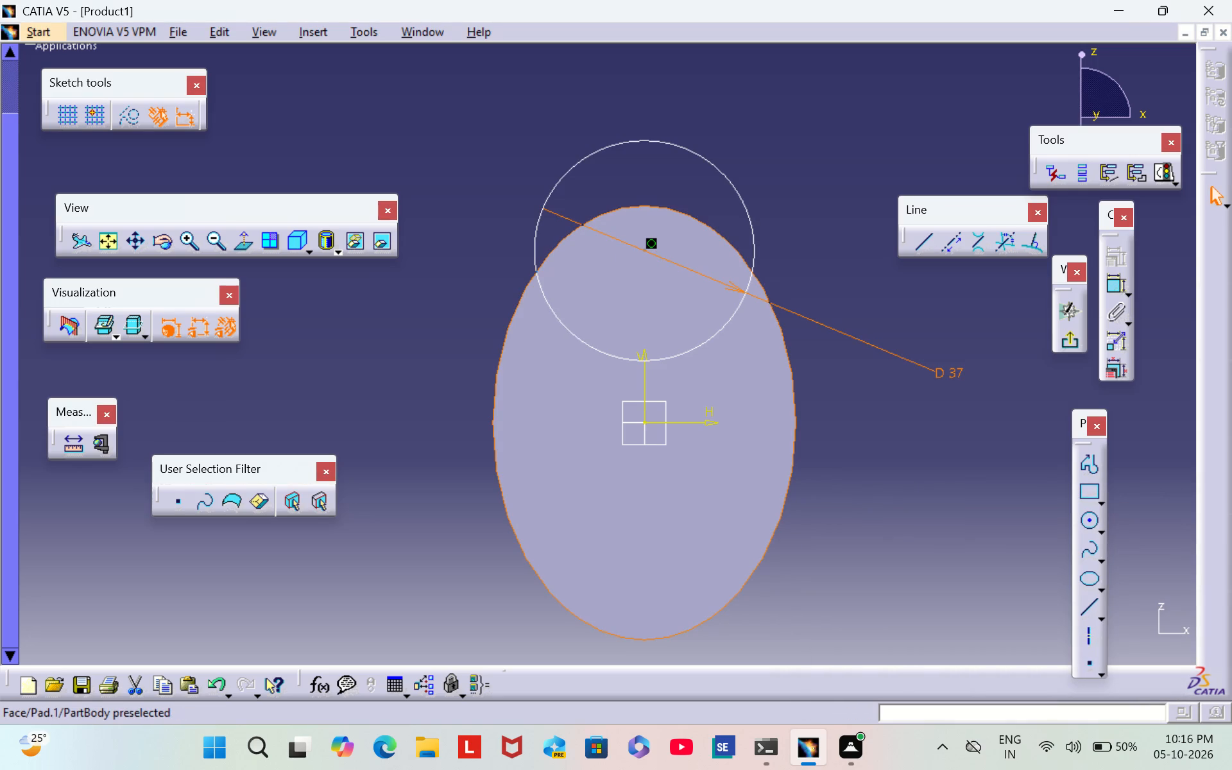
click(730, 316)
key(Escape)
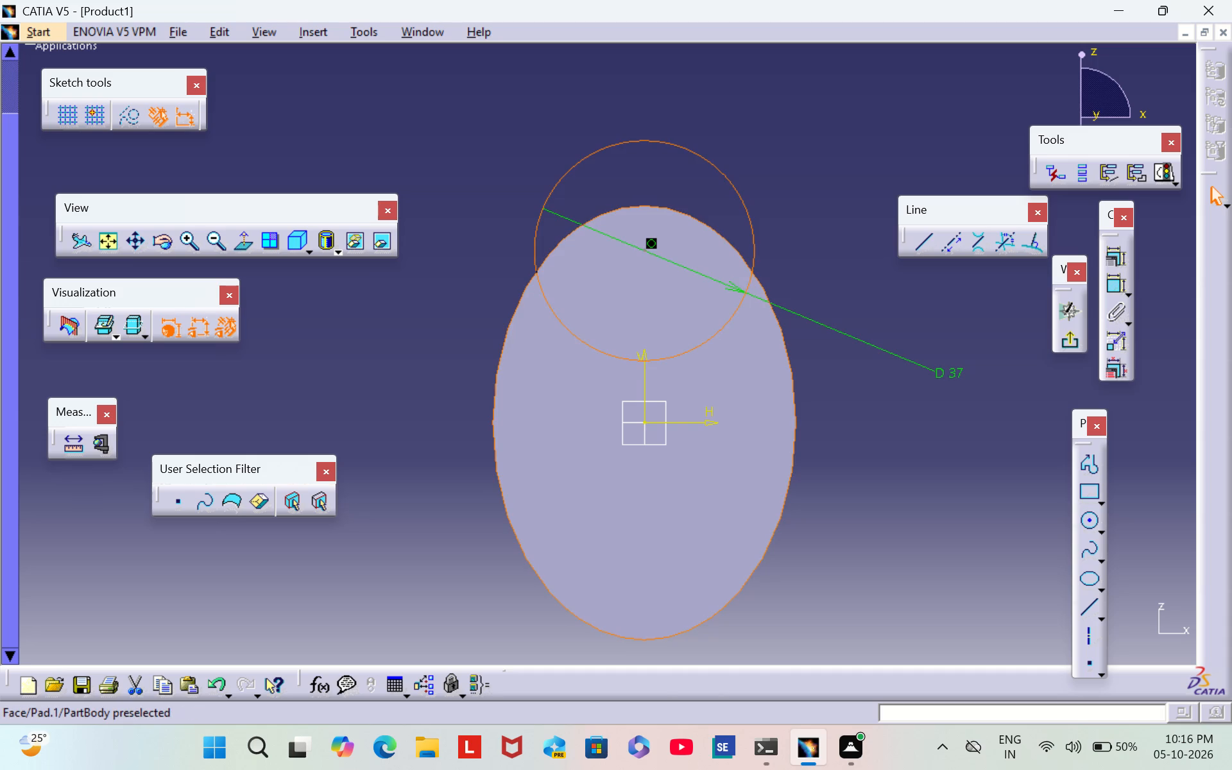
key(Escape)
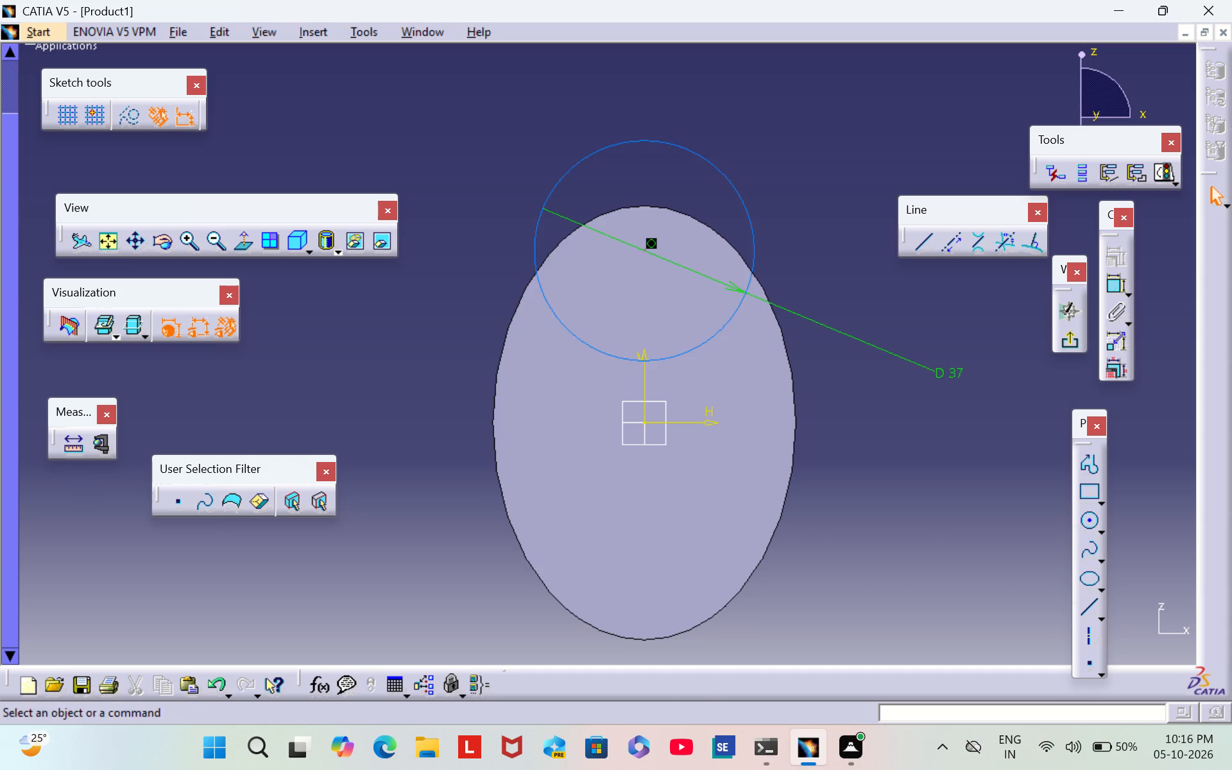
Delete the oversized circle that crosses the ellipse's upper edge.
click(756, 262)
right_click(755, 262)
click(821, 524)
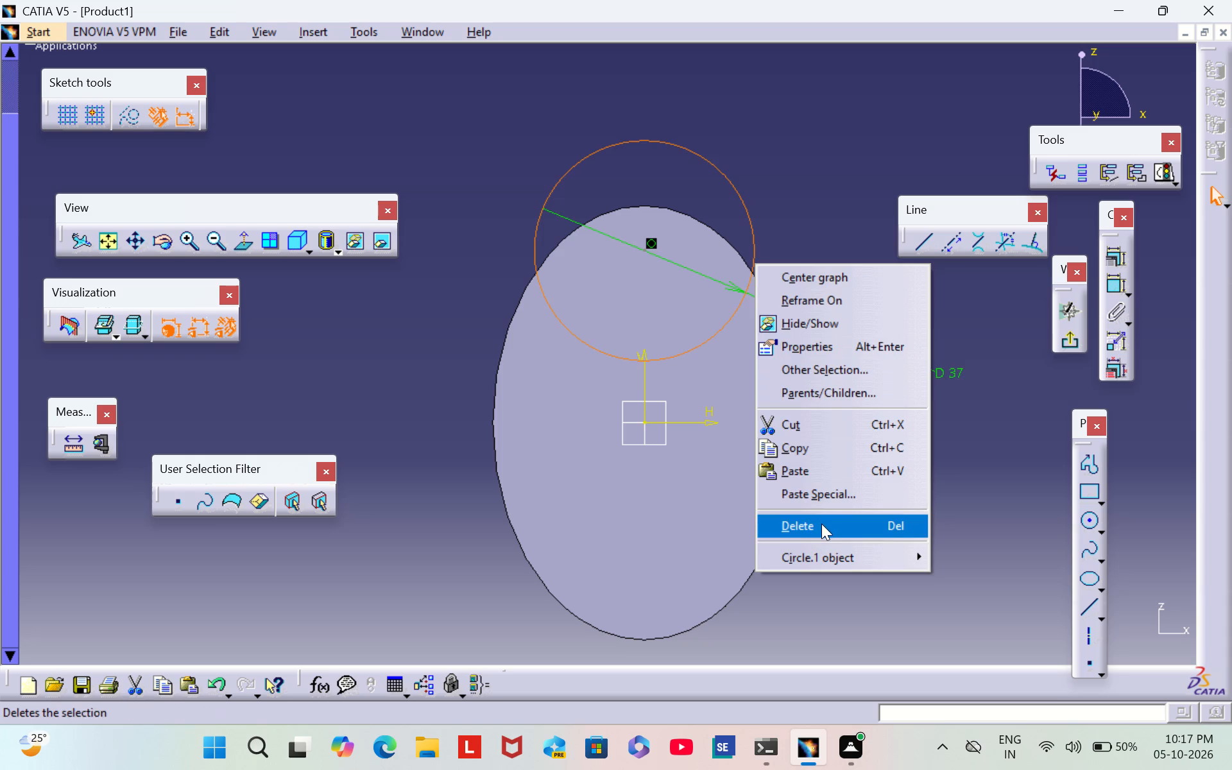
Sketch a circle about 13 mm in diameter on the vertical axis, centred about 18 mm above the origin.
click(1092, 523)
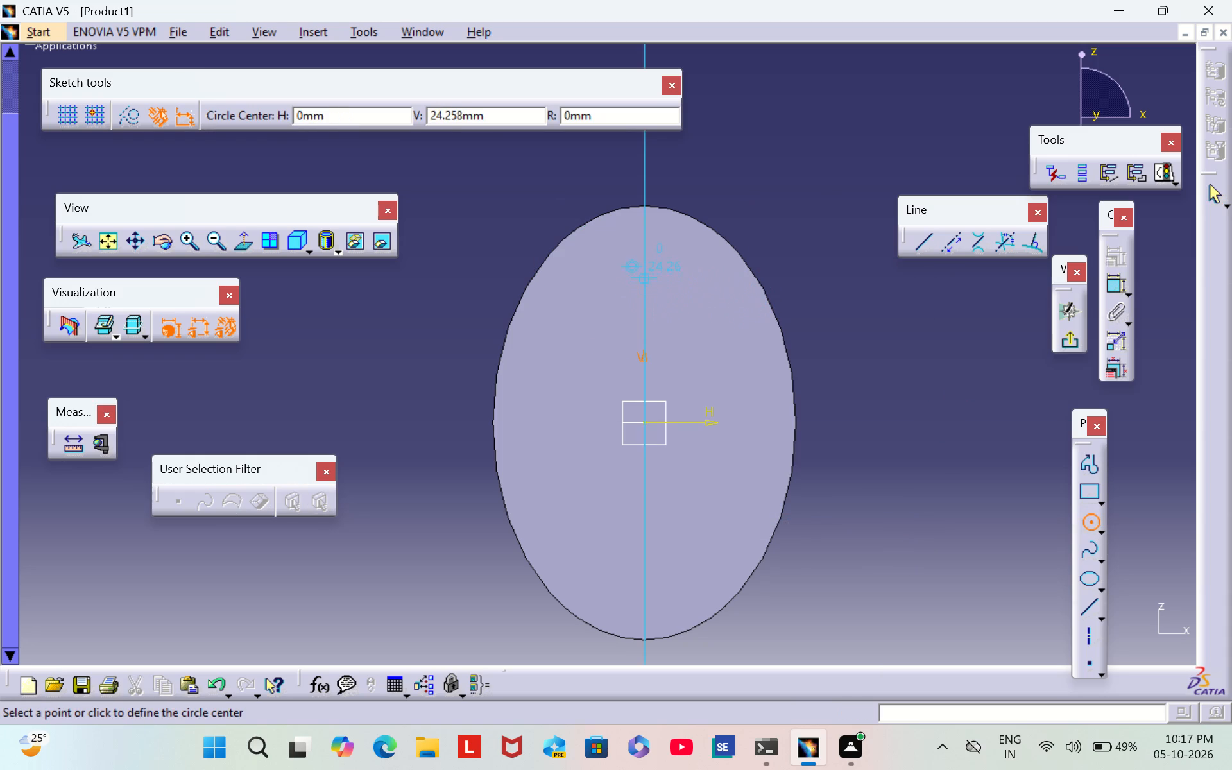
click(643, 314)
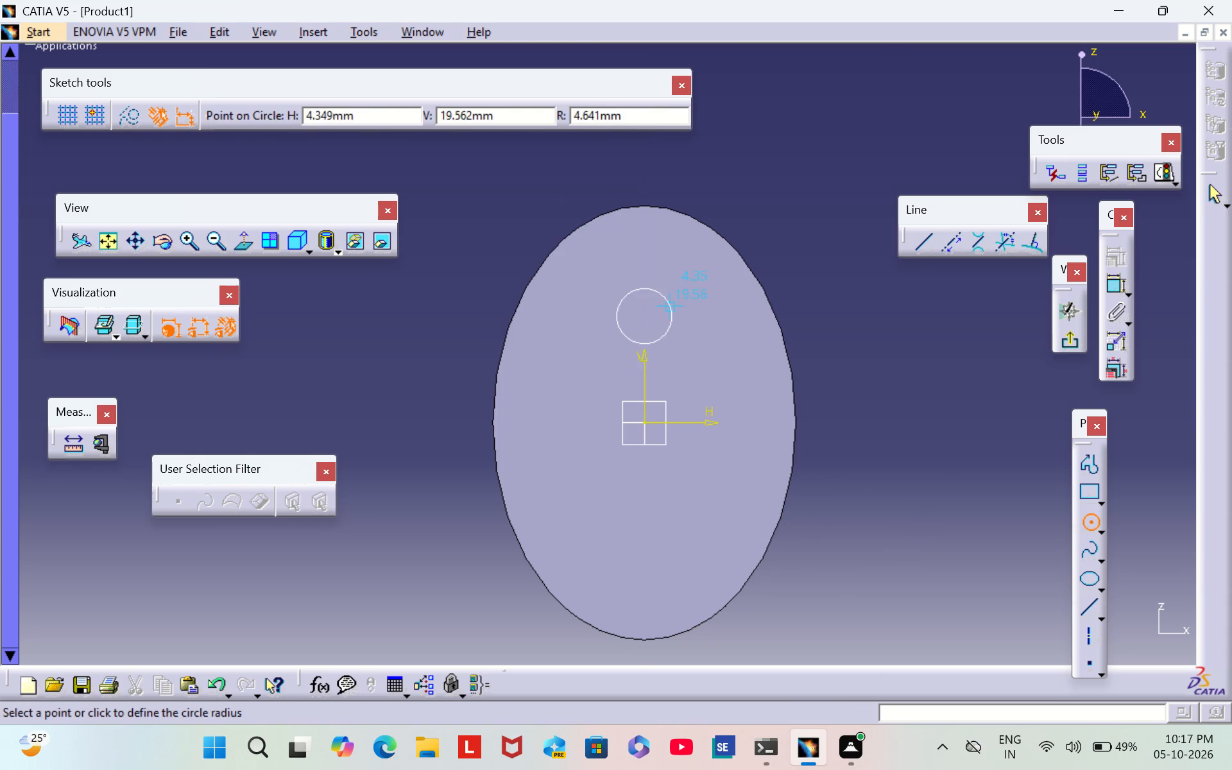
click(672, 288)
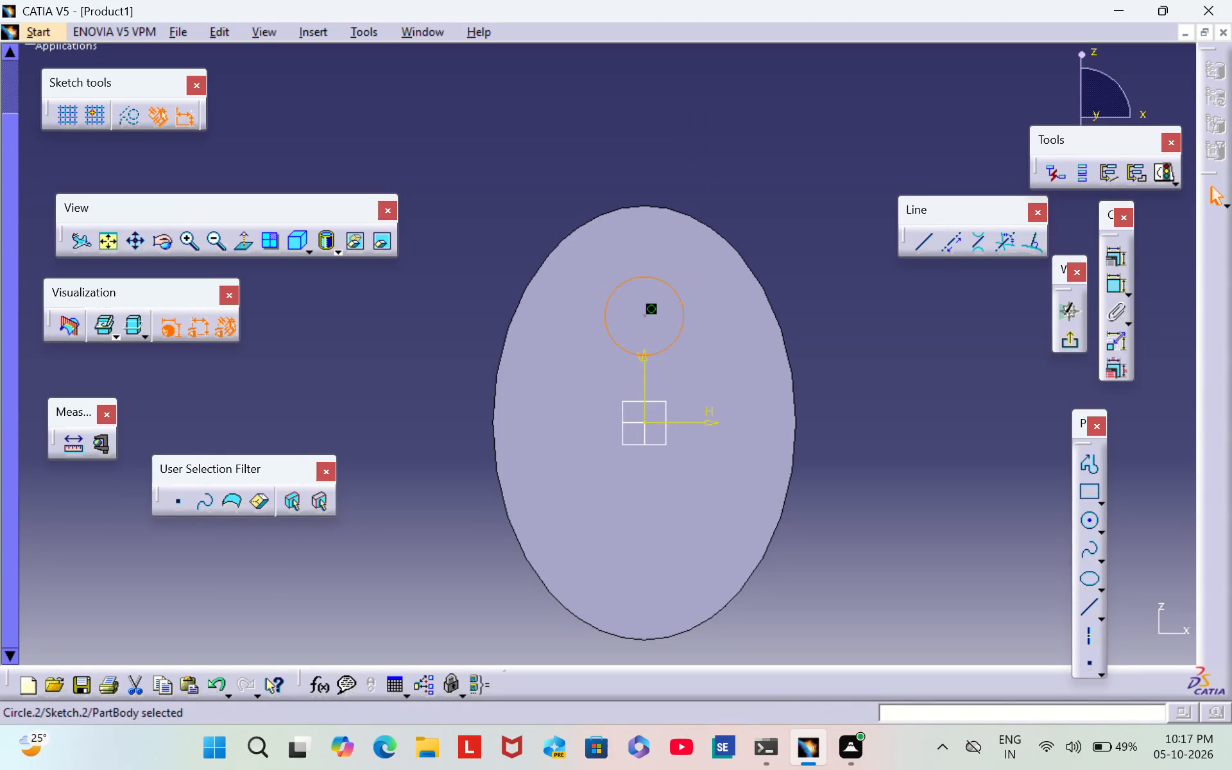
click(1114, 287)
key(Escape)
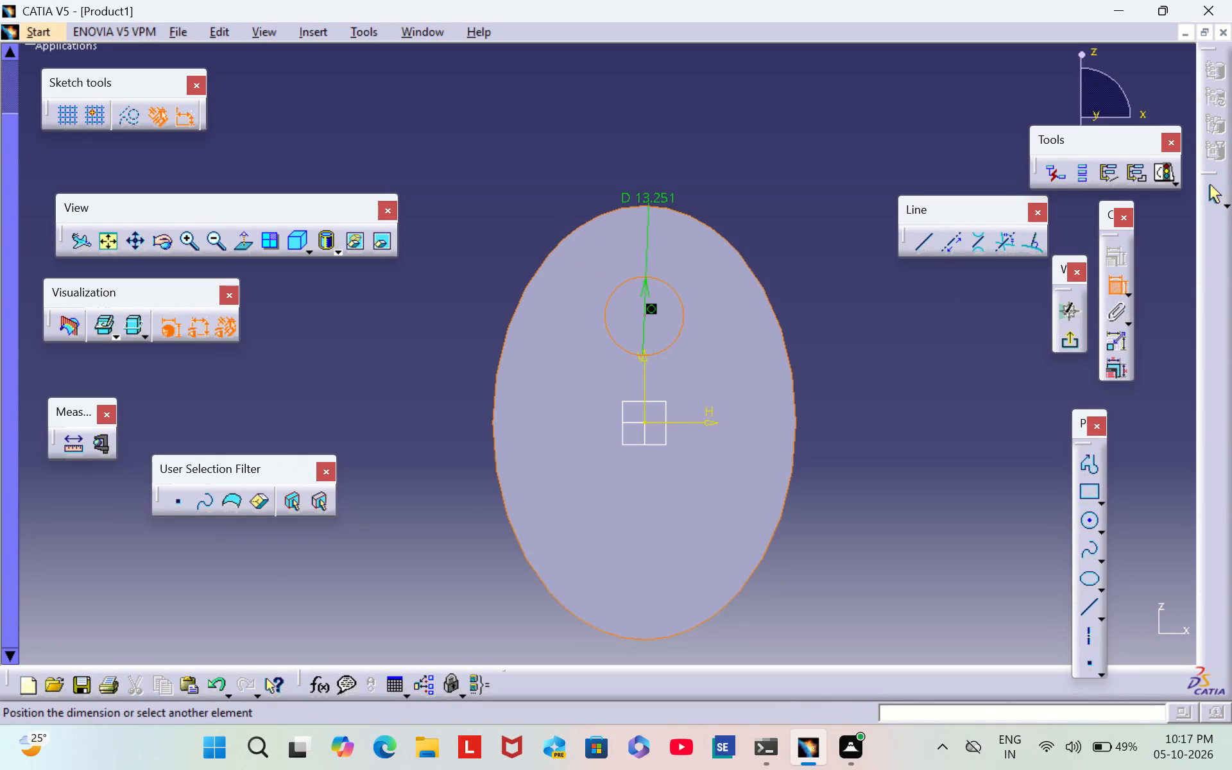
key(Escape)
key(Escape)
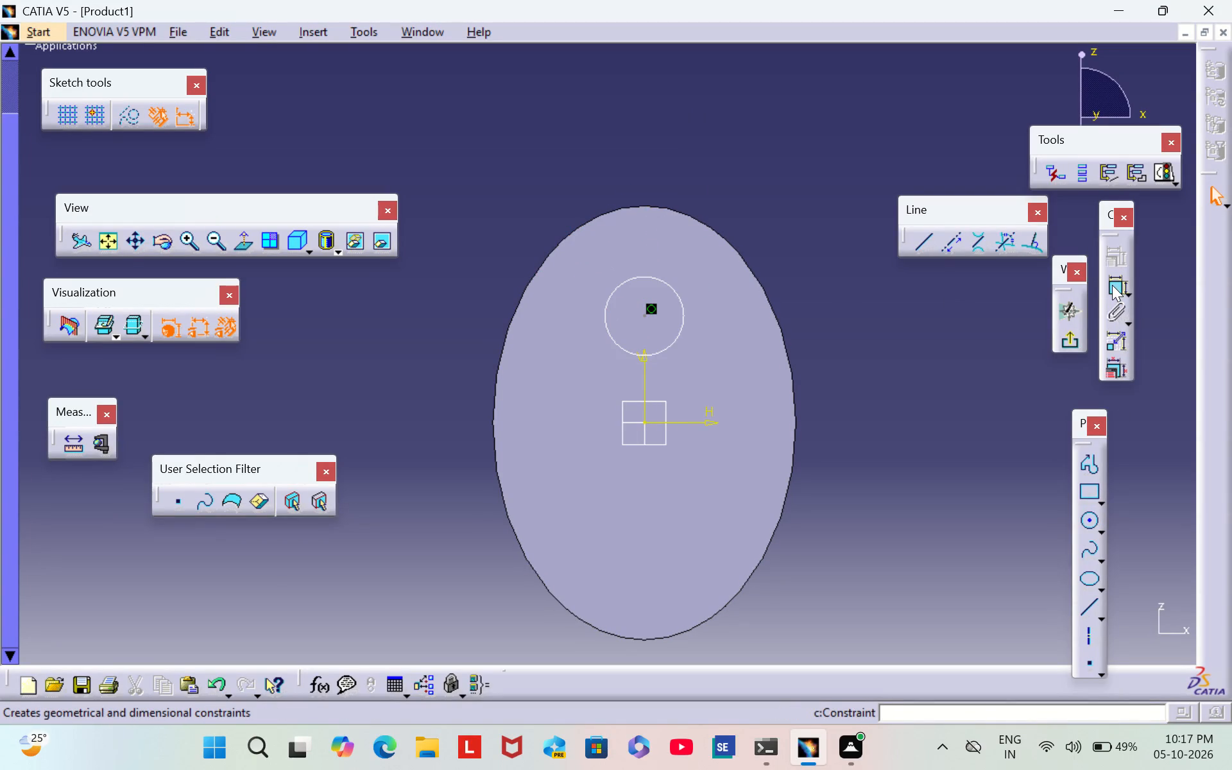
Dimension the gap between the ellipse's upper edge and the top of the circle and set it to 2 mm.
click(1112, 284)
click(642, 204)
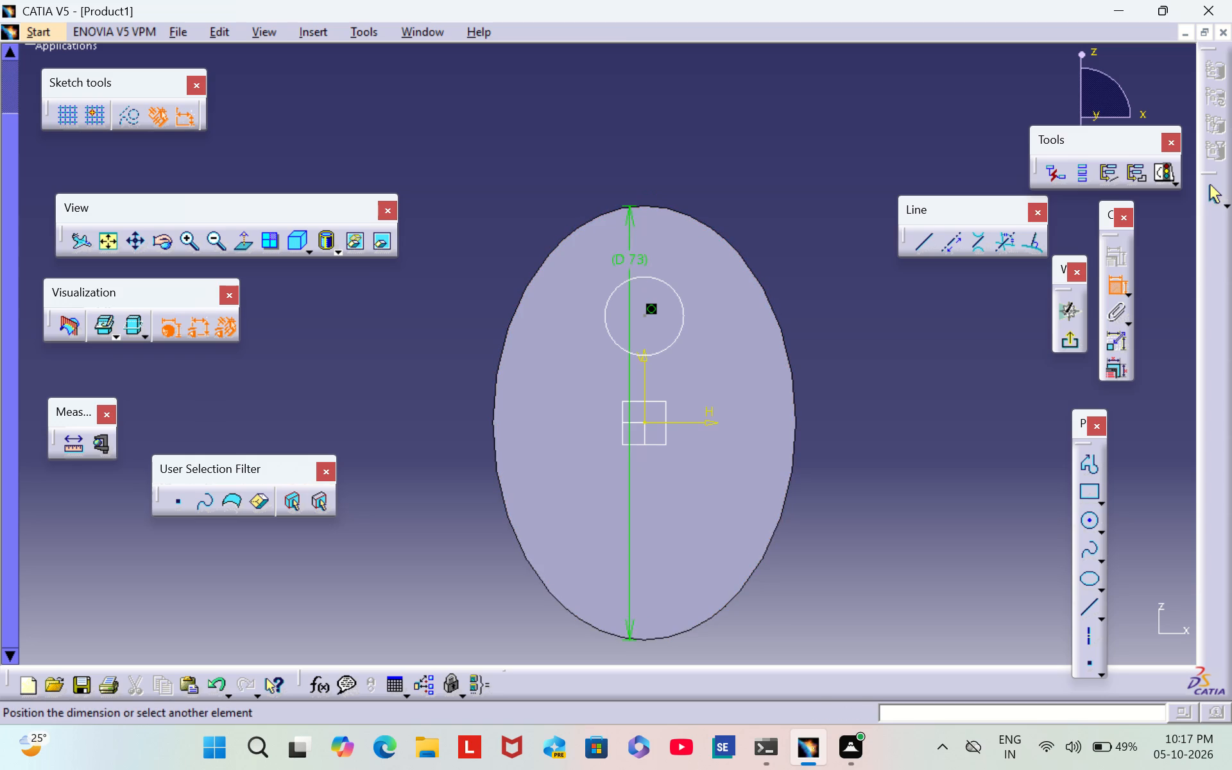
click(649, 277)
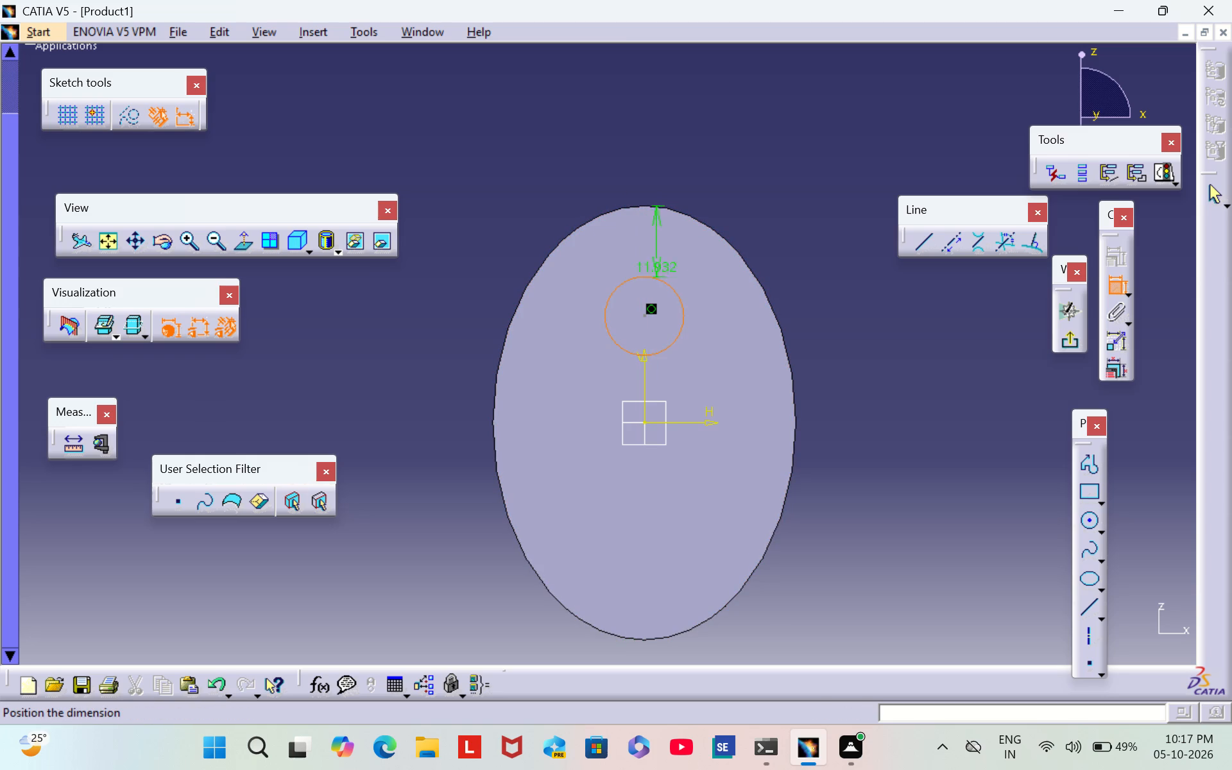
click(787, 243)
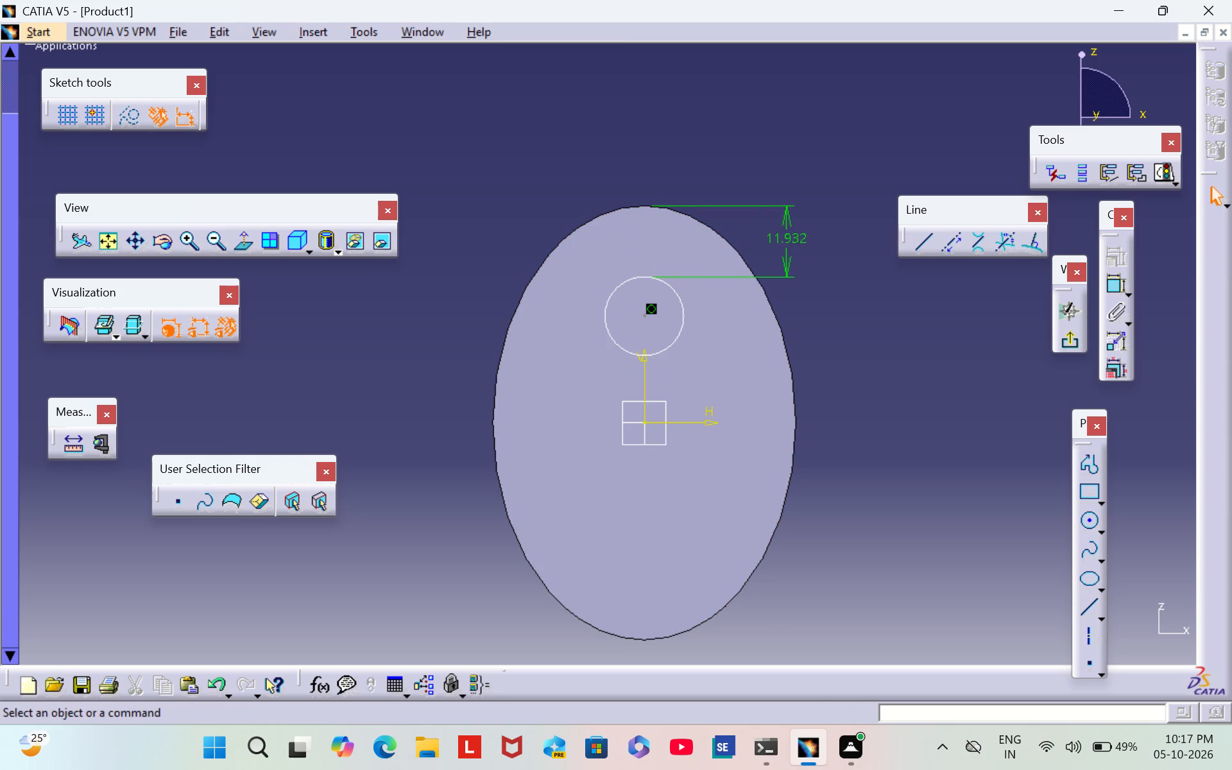
double_click(787, 240)
key(BackSpace)
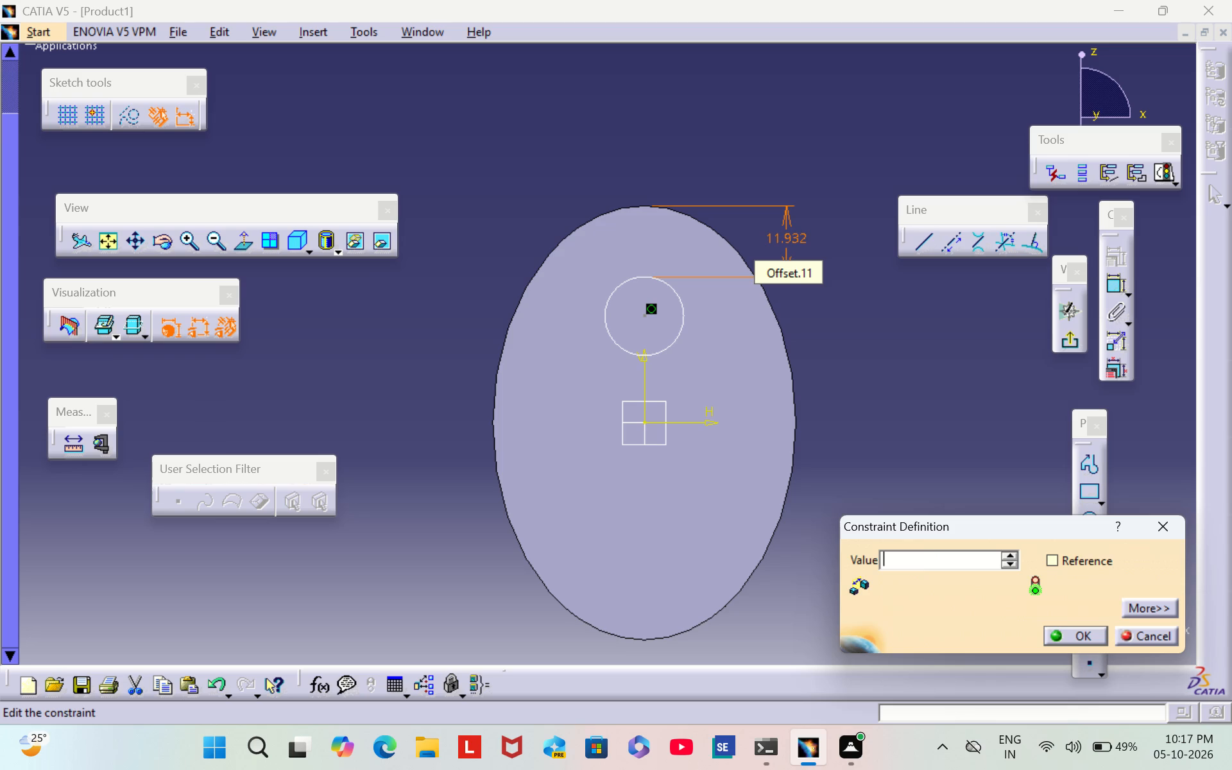
key(2)
key(Return)
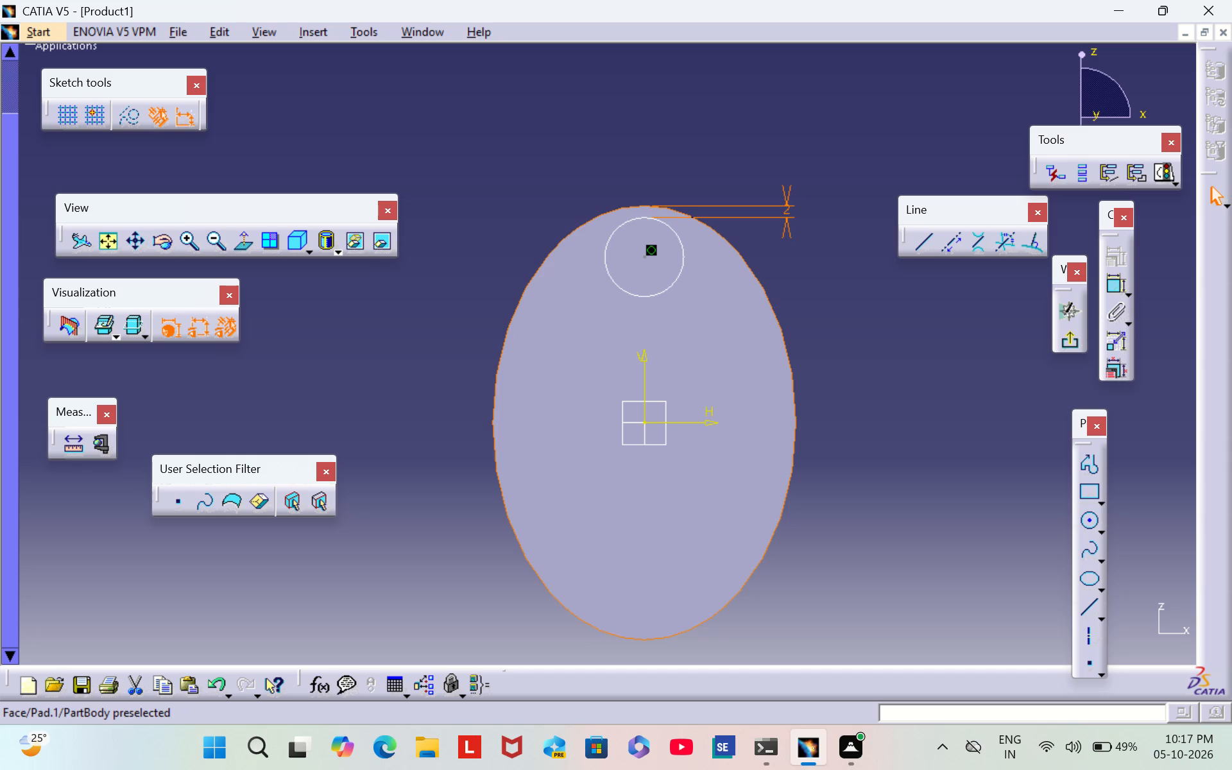
Dimension the circle's diameter and set it to 37 mm.
click(666, 291)
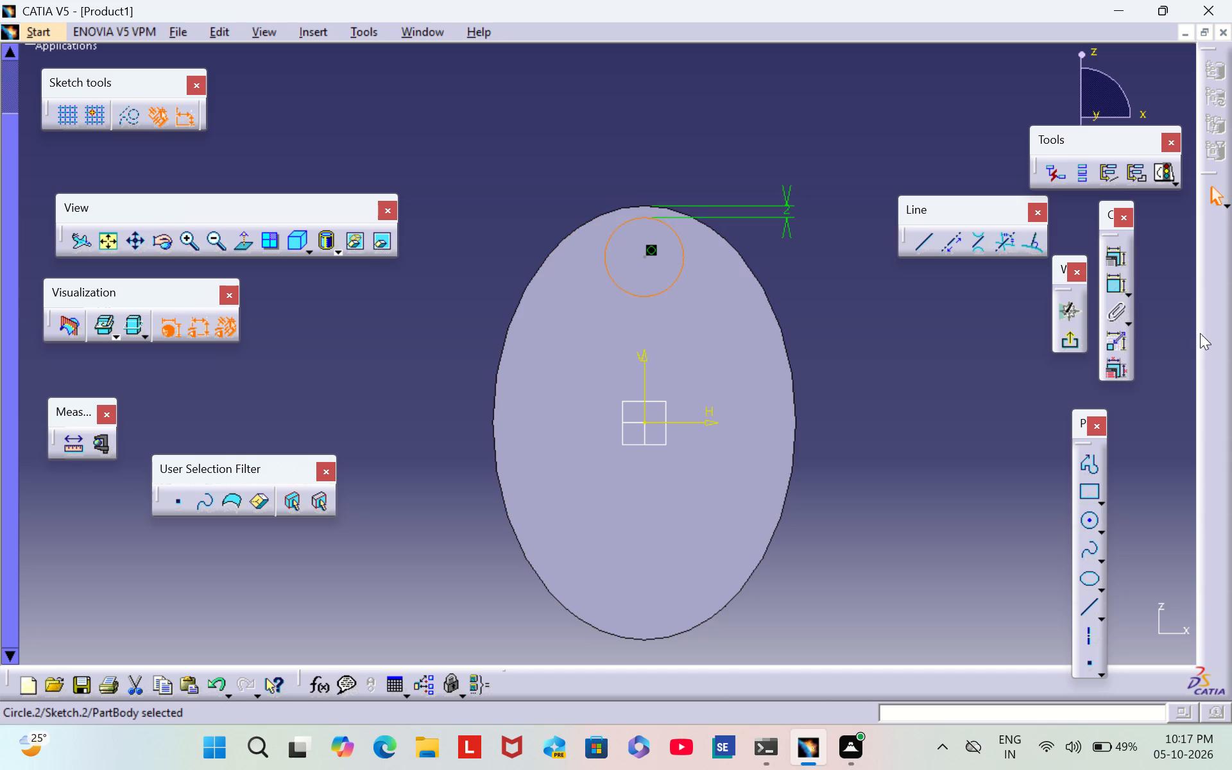
click(1121, 287)
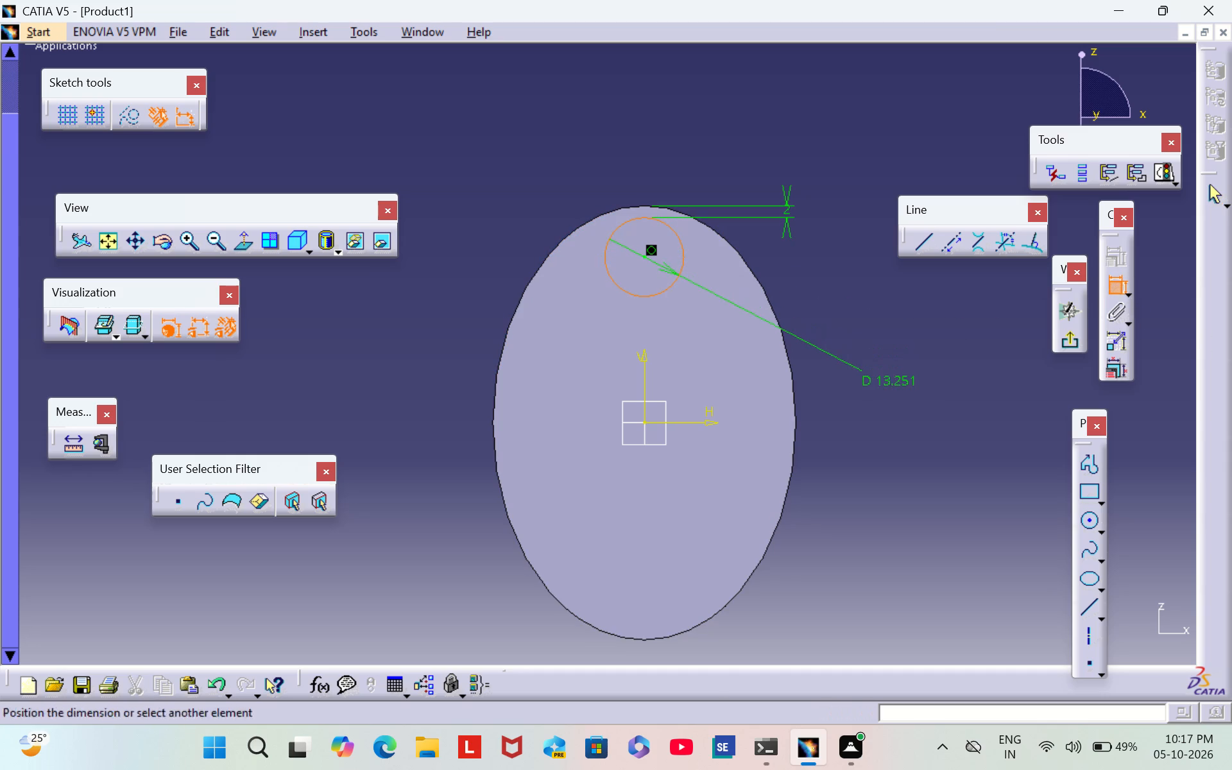
click(889, 386)
double_click(891, 381)
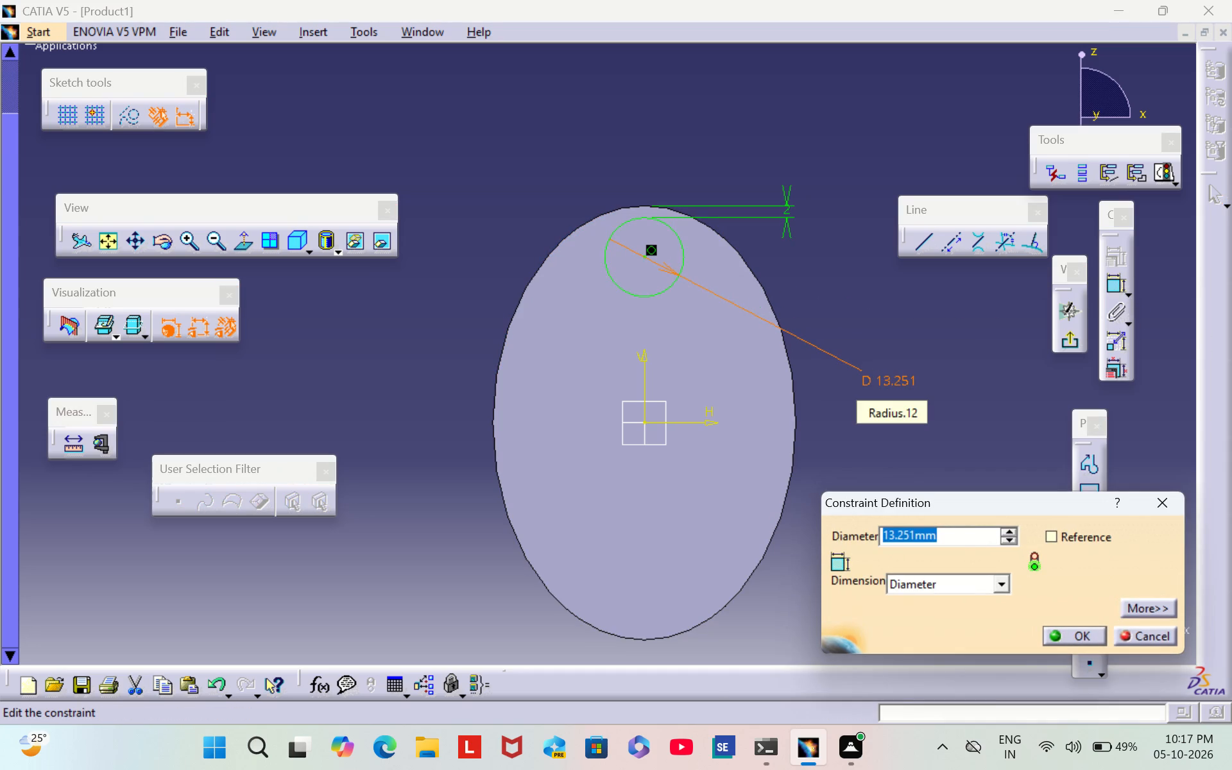
key(BackSpace)
key(3)
key(7)
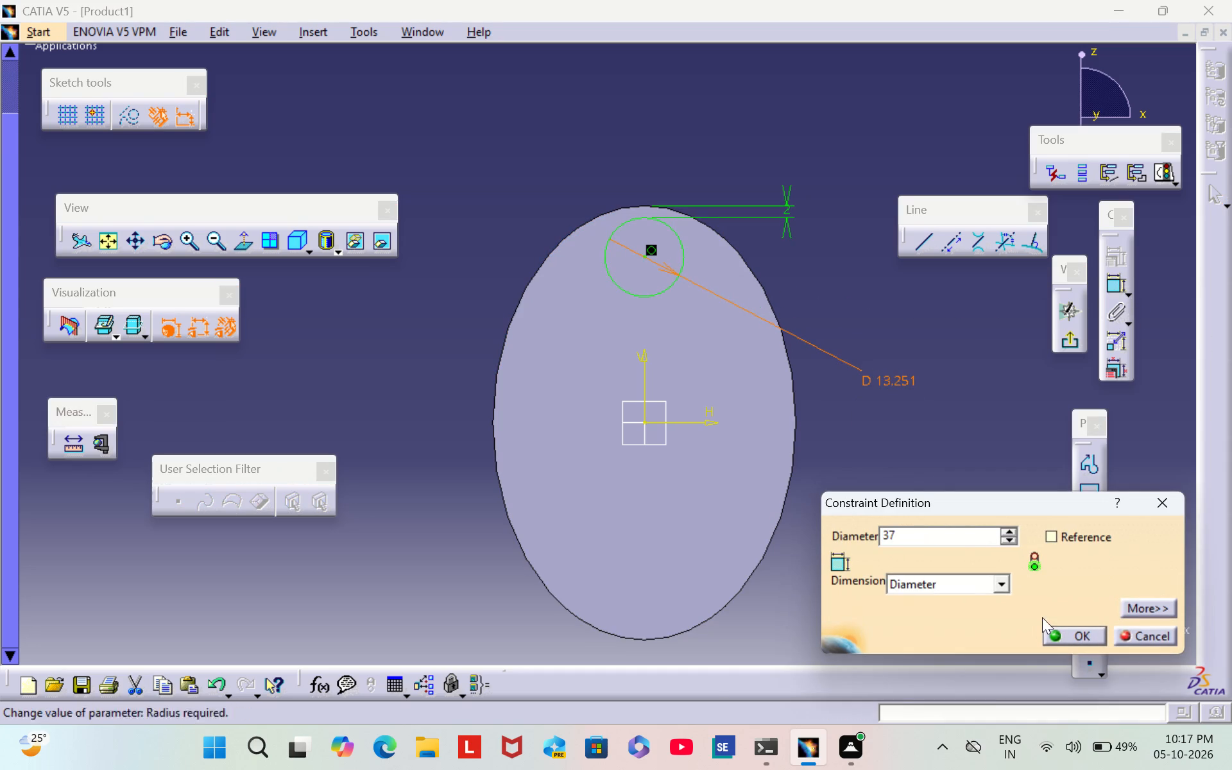
click(1079, 628)
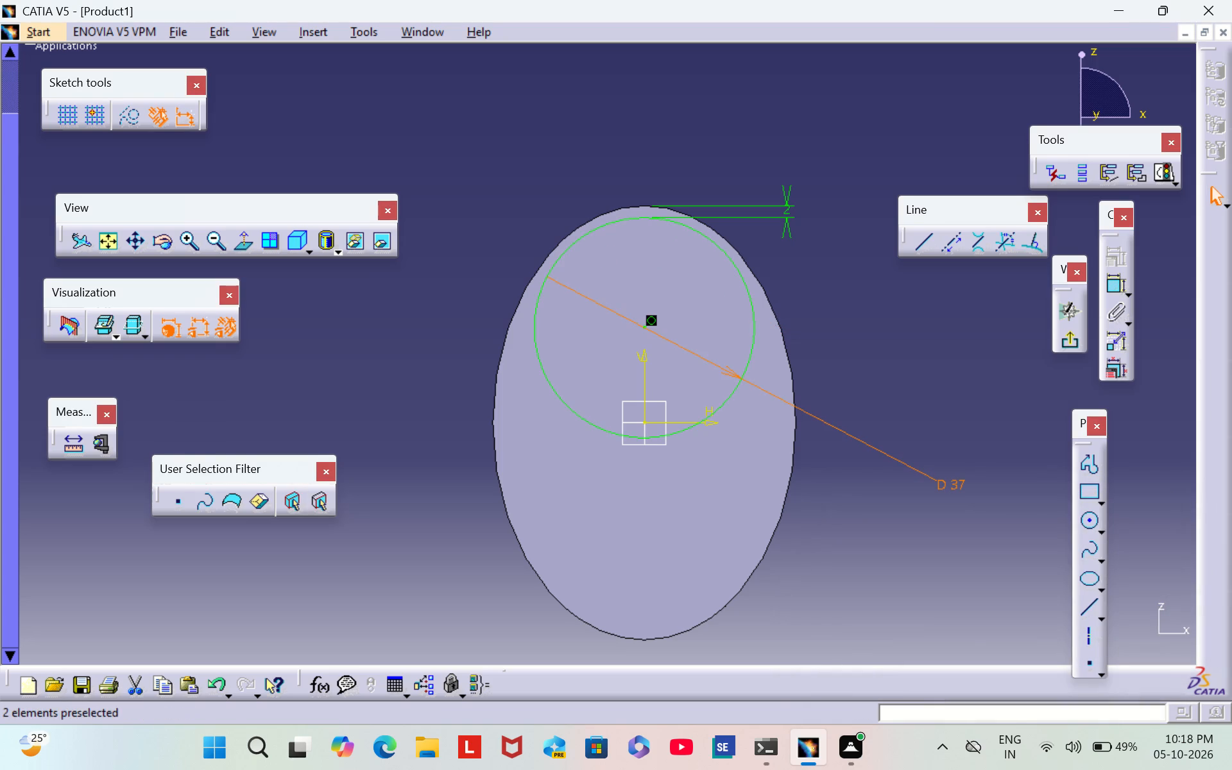
click(819, 343)
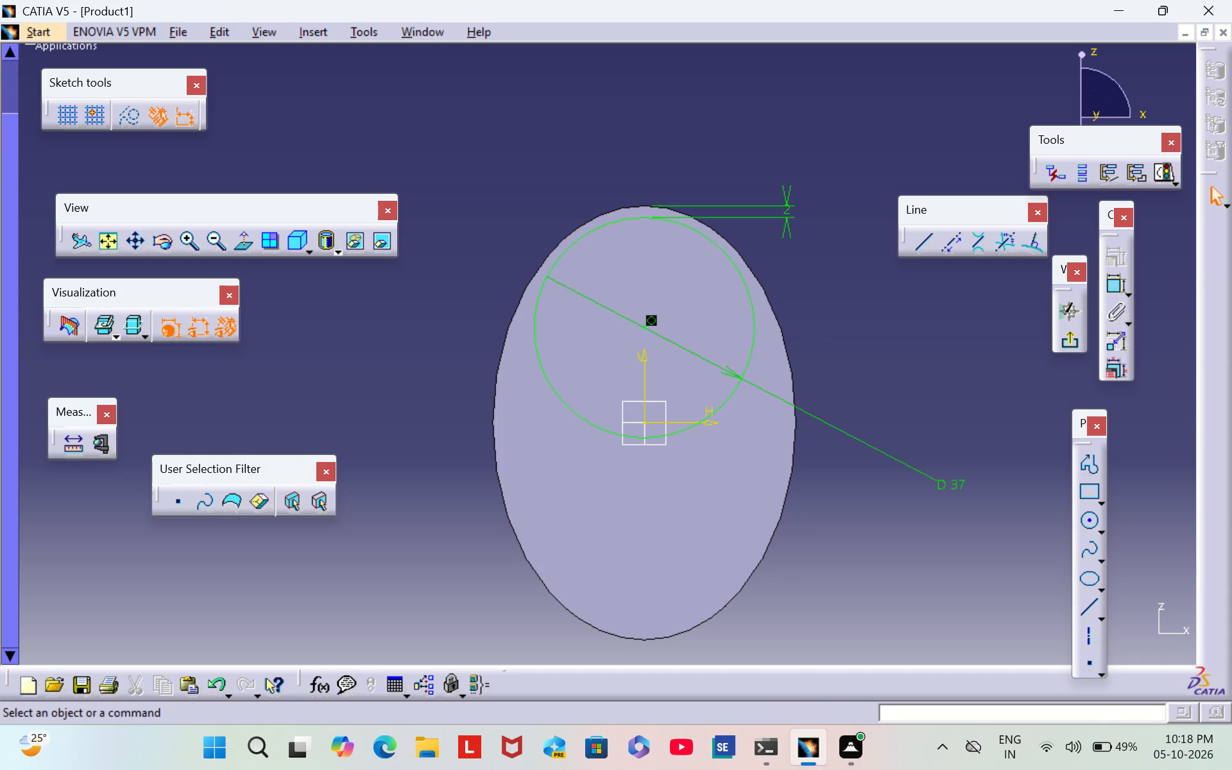
Exit the sketch and extrude the 37 mm circle as a pad with a length of 21/2 mm.
click(1065, 338)
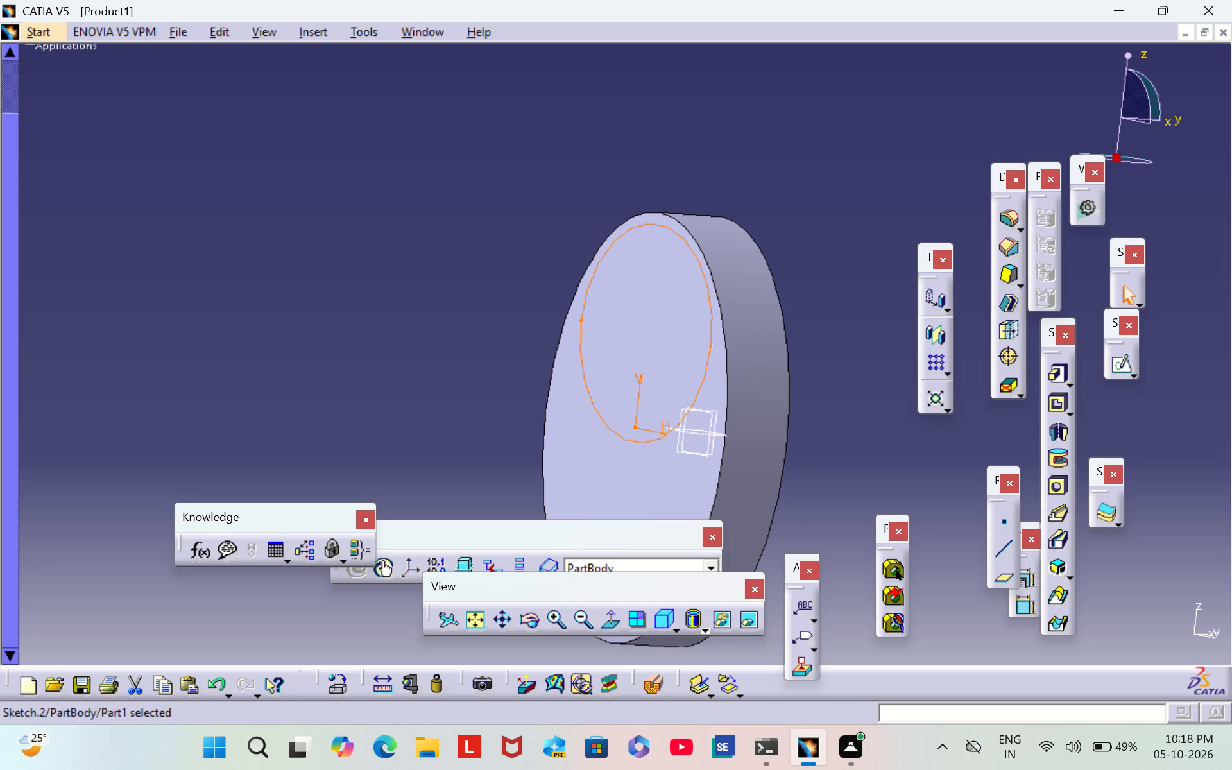
click(1053, 375)
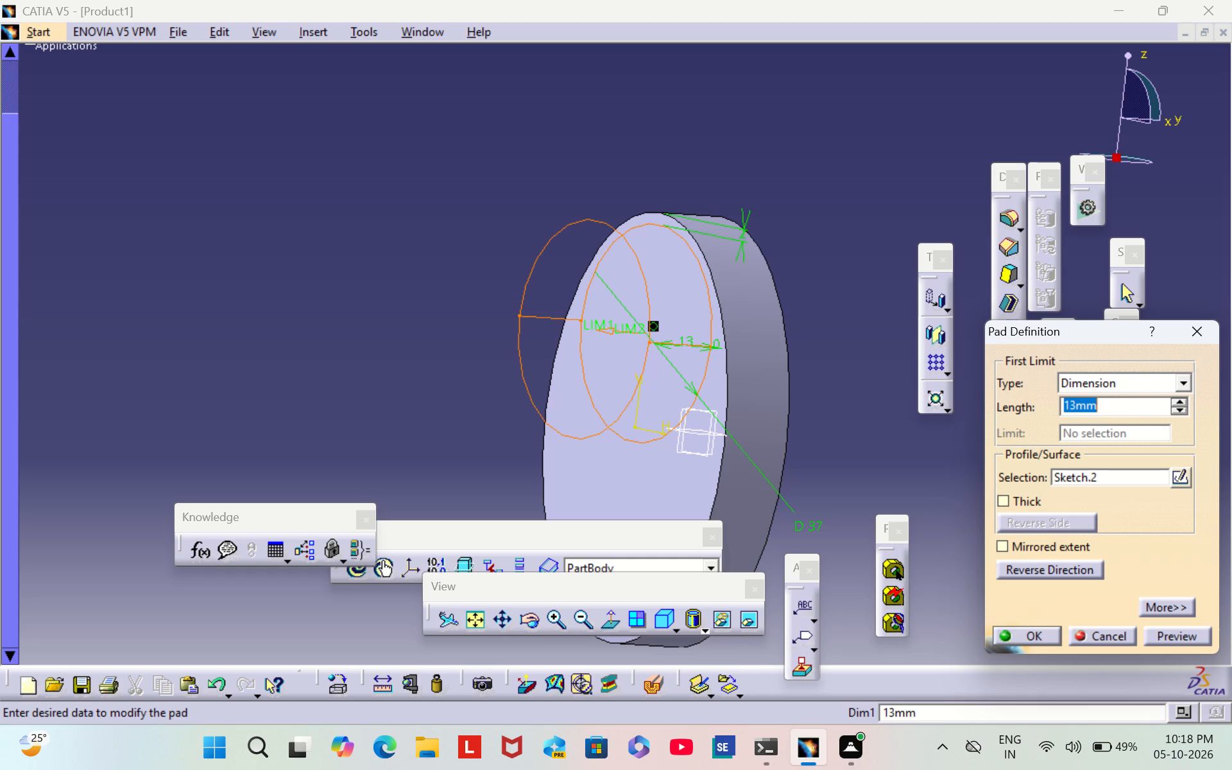
click(1118, 408)
key(BackSpace)
key(BackSpace)
key(BackSpace)
key(BackSpace)
key(BackSpace)
key(BackSpace)
key(BackSpace)
key(BackSpace)
key(BackSpace)
key(BackSpace)
key(BackSpace)
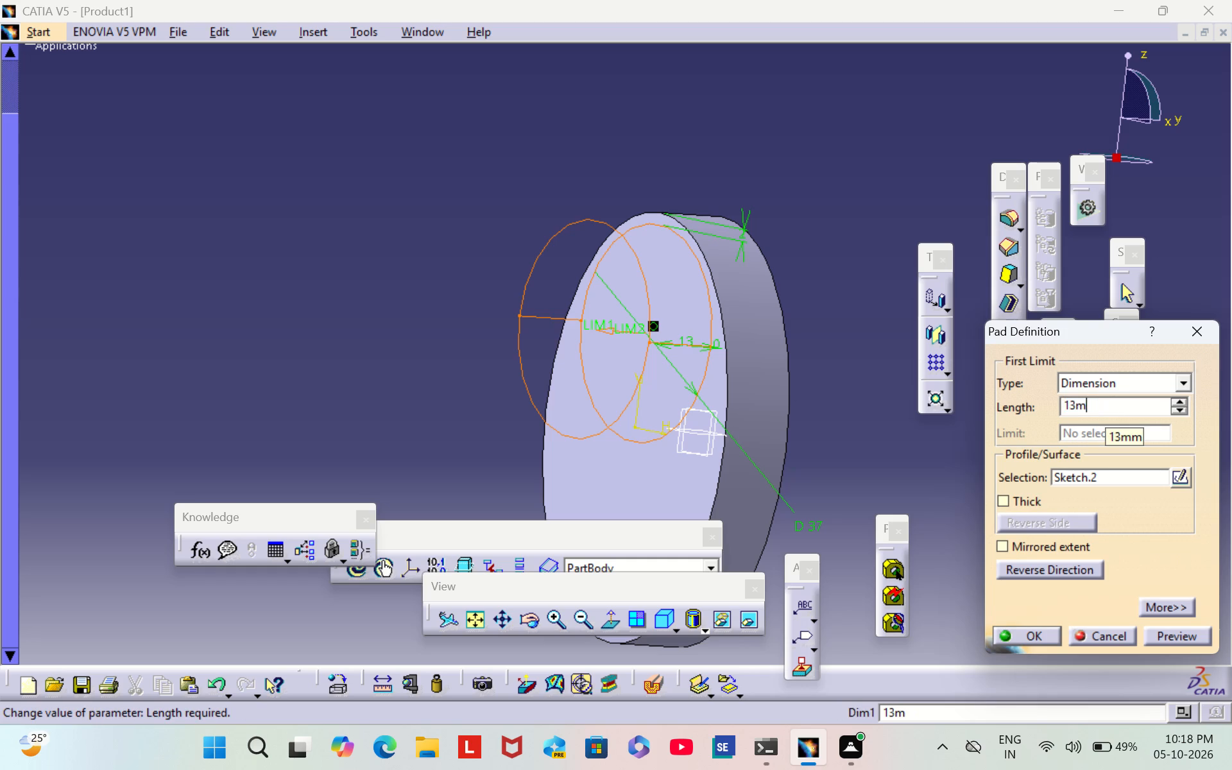
text(21)
key(slash)
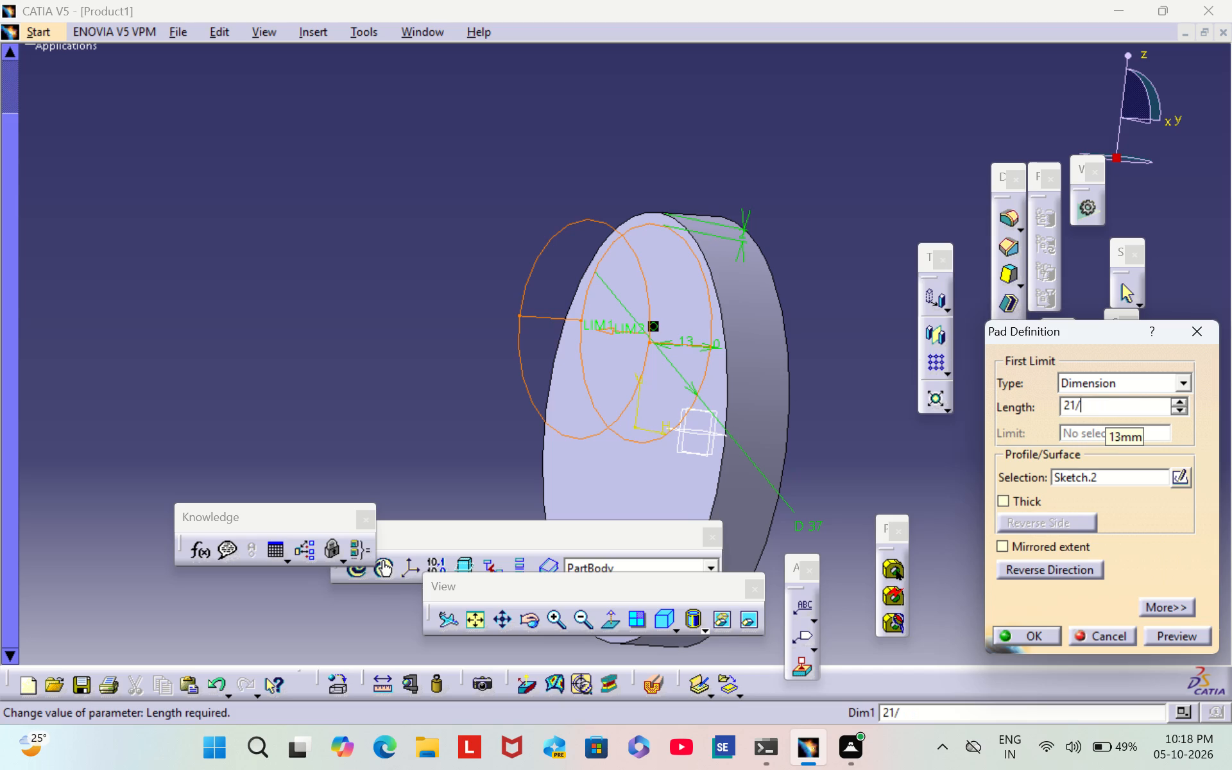
key(2)
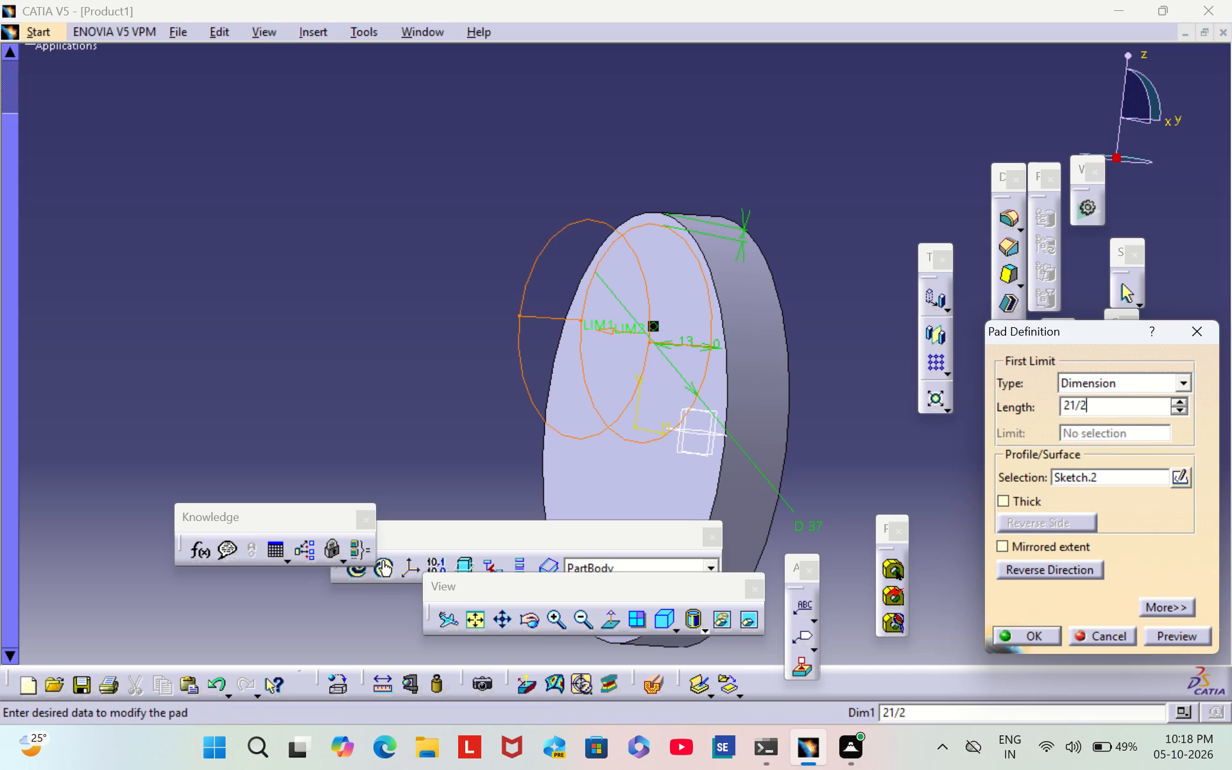
click(1018, 634)
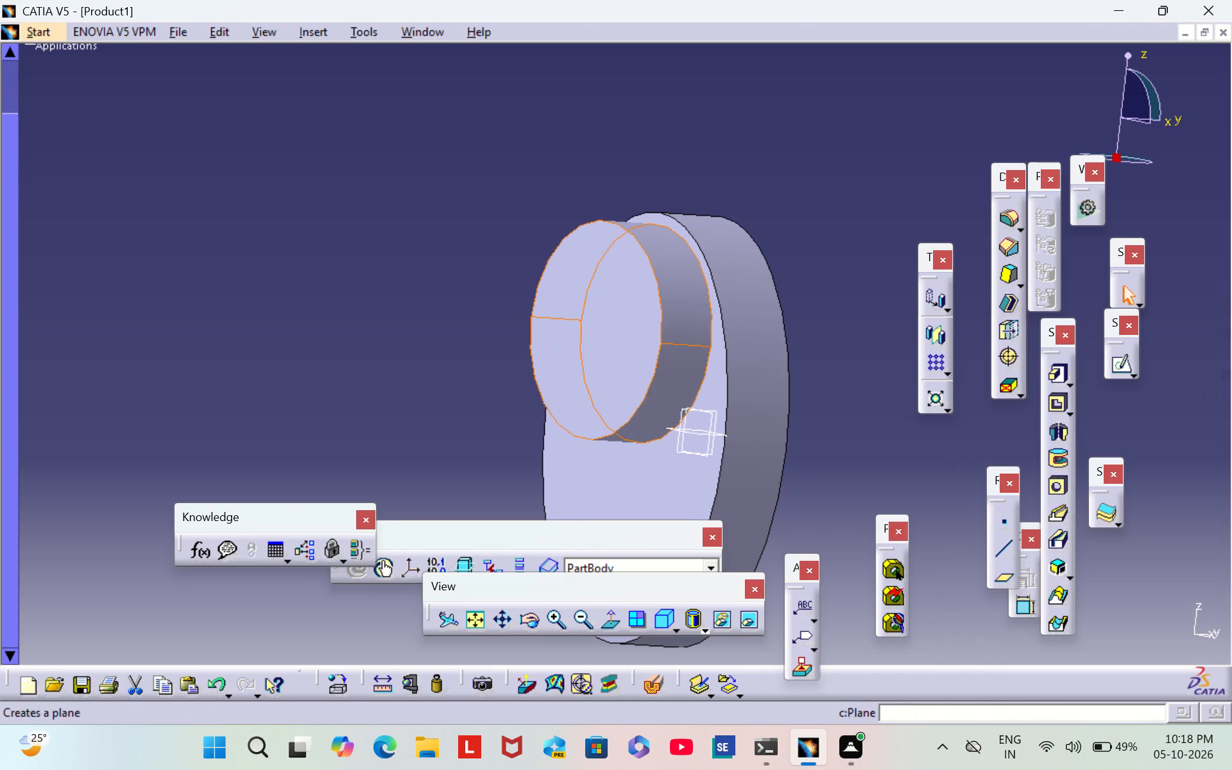
click(846, 361)
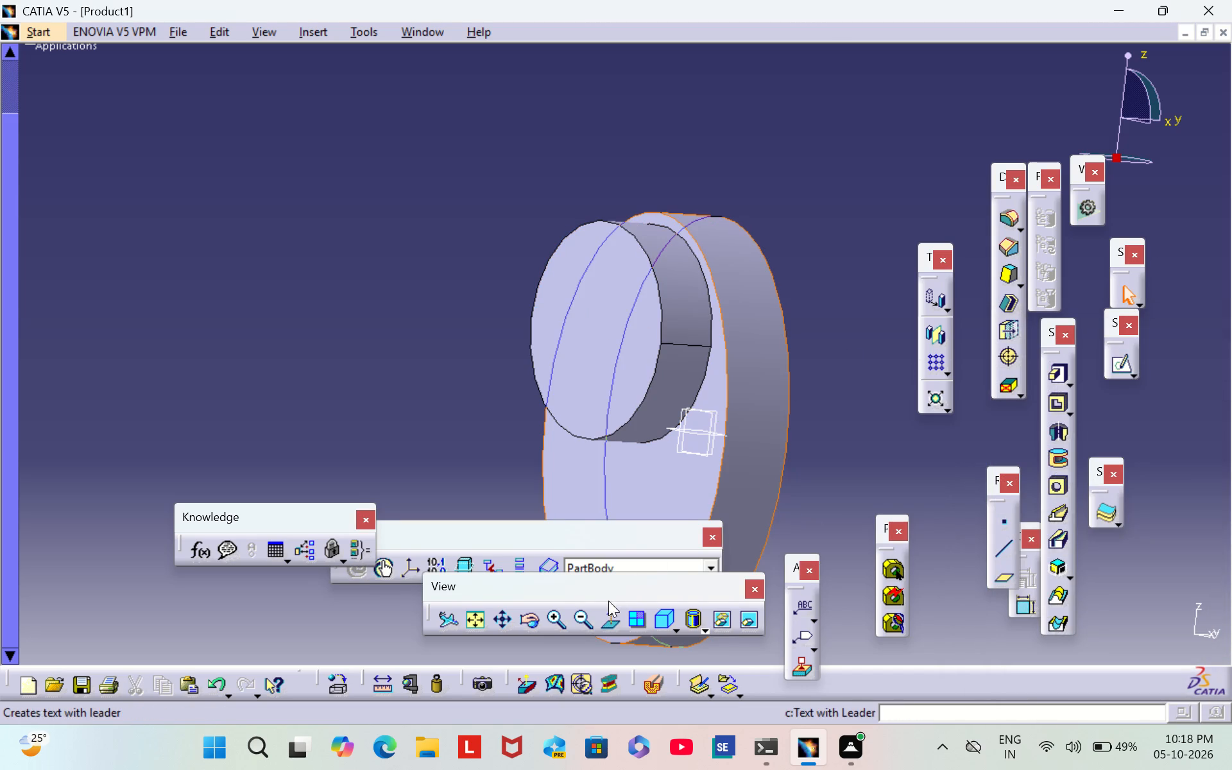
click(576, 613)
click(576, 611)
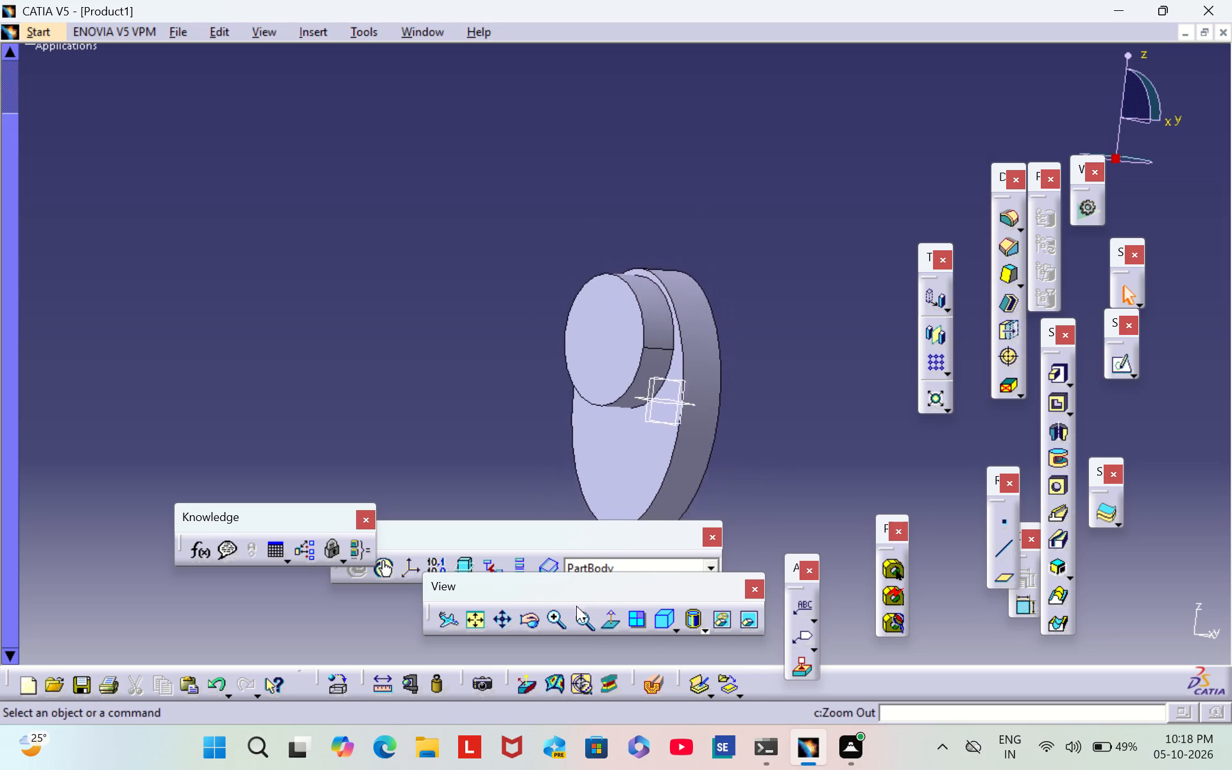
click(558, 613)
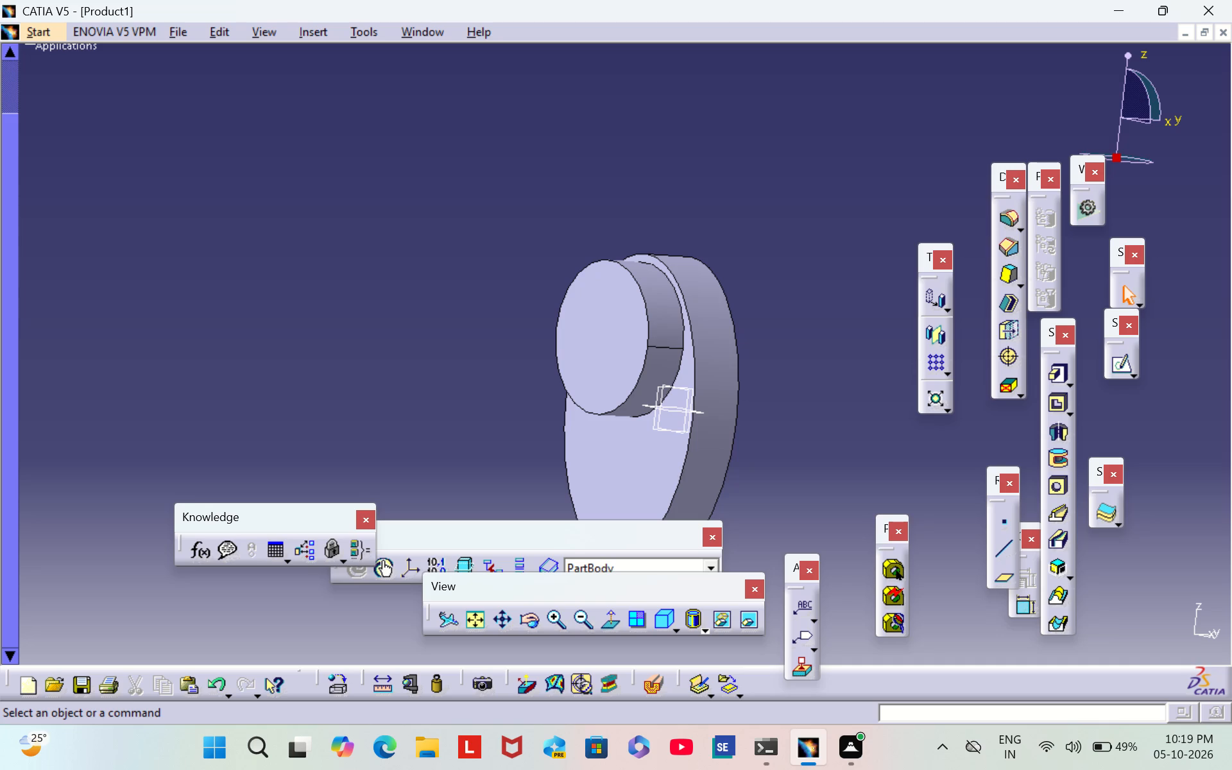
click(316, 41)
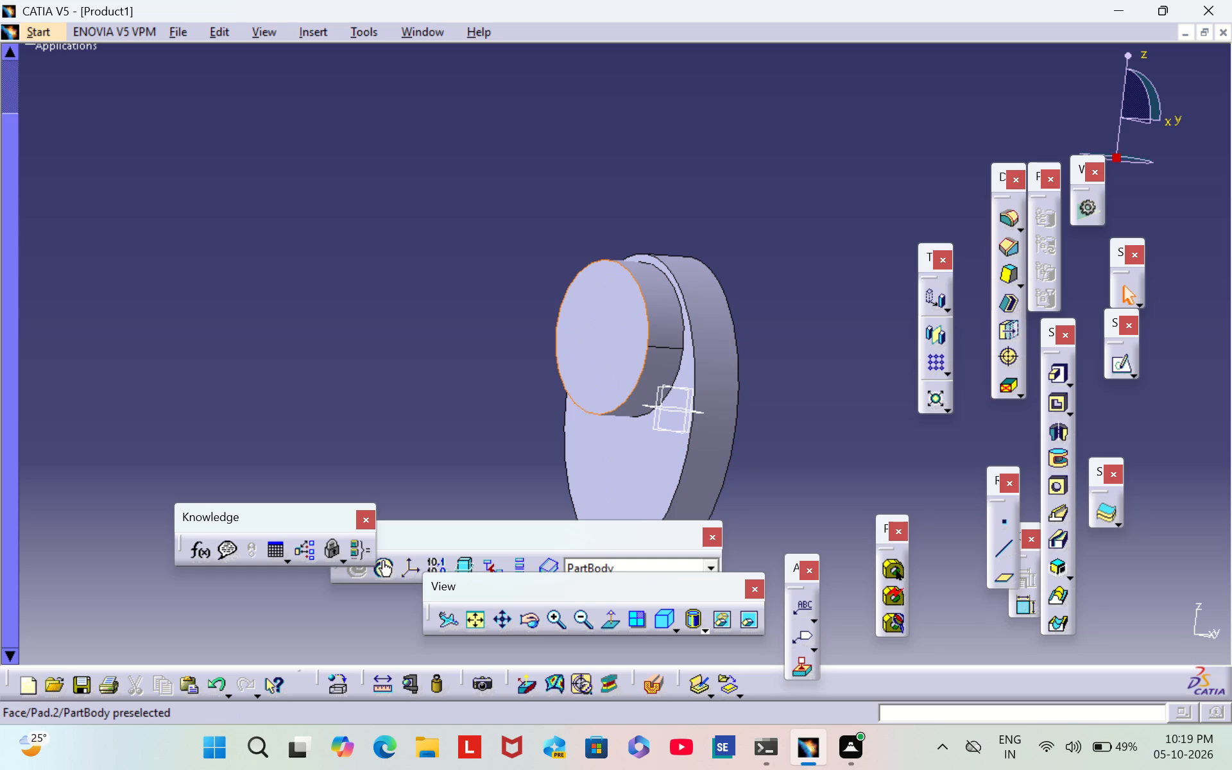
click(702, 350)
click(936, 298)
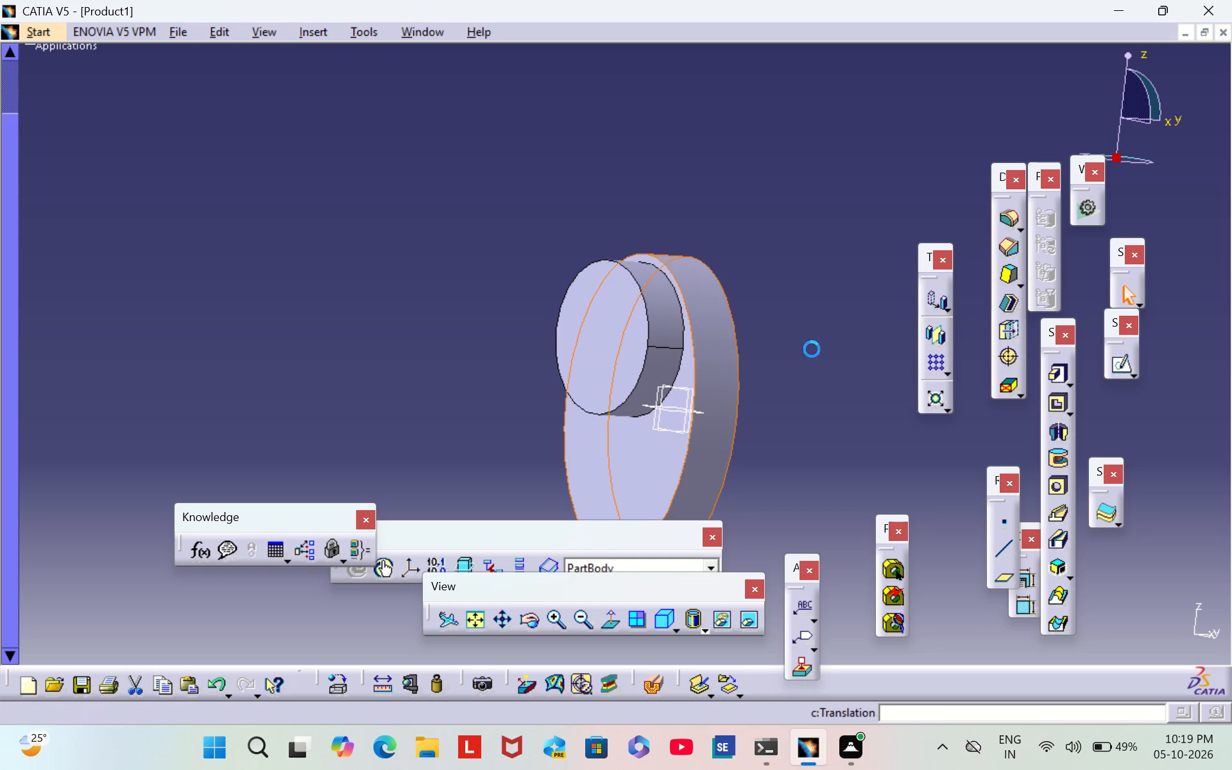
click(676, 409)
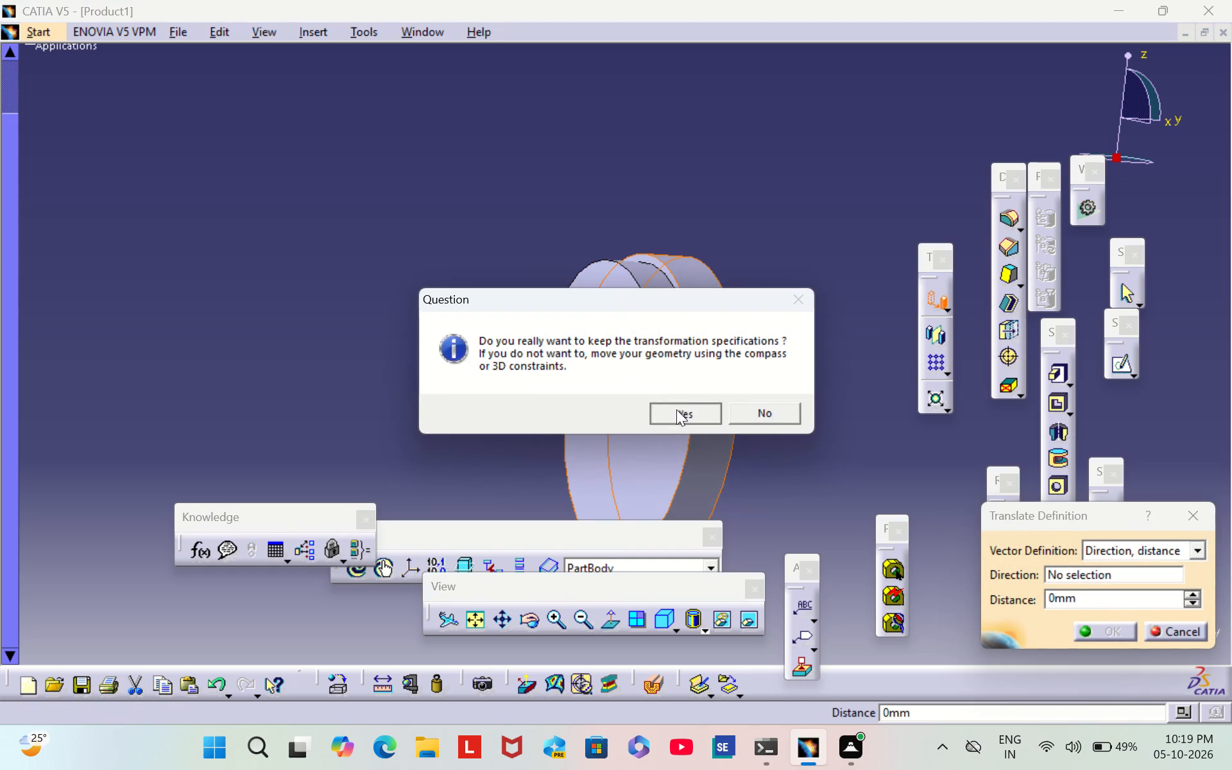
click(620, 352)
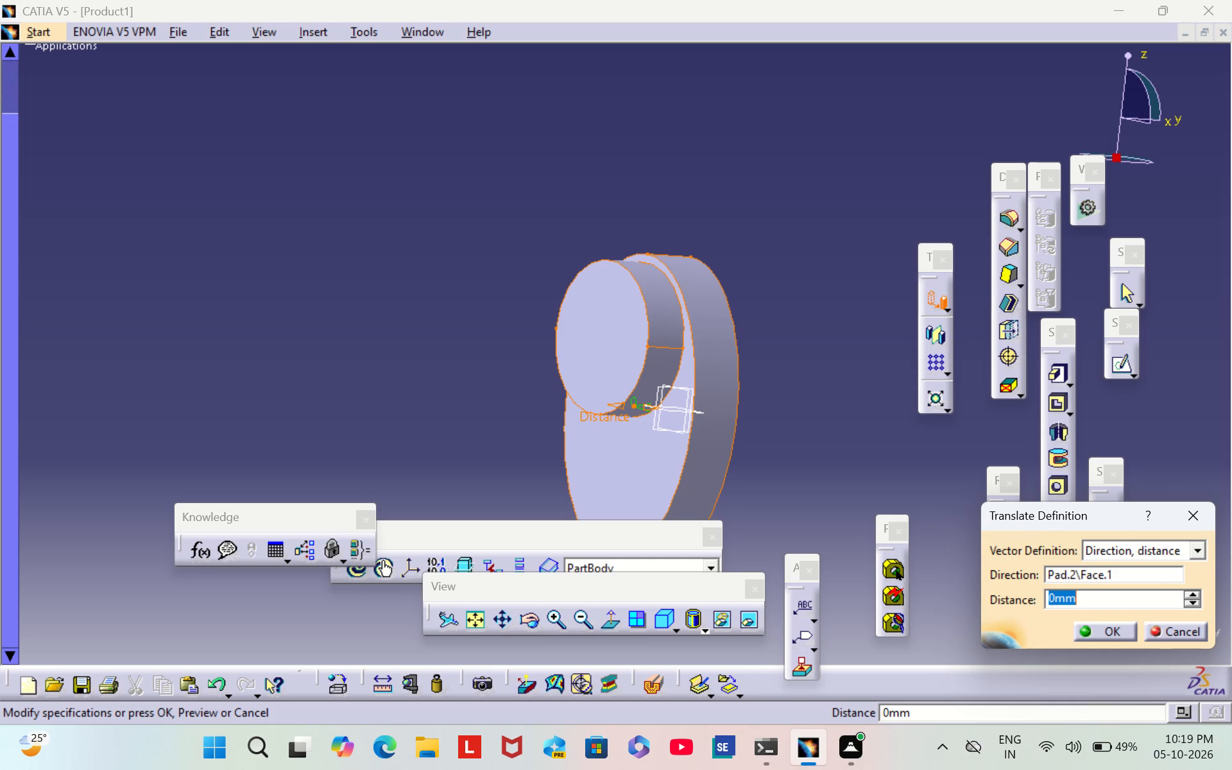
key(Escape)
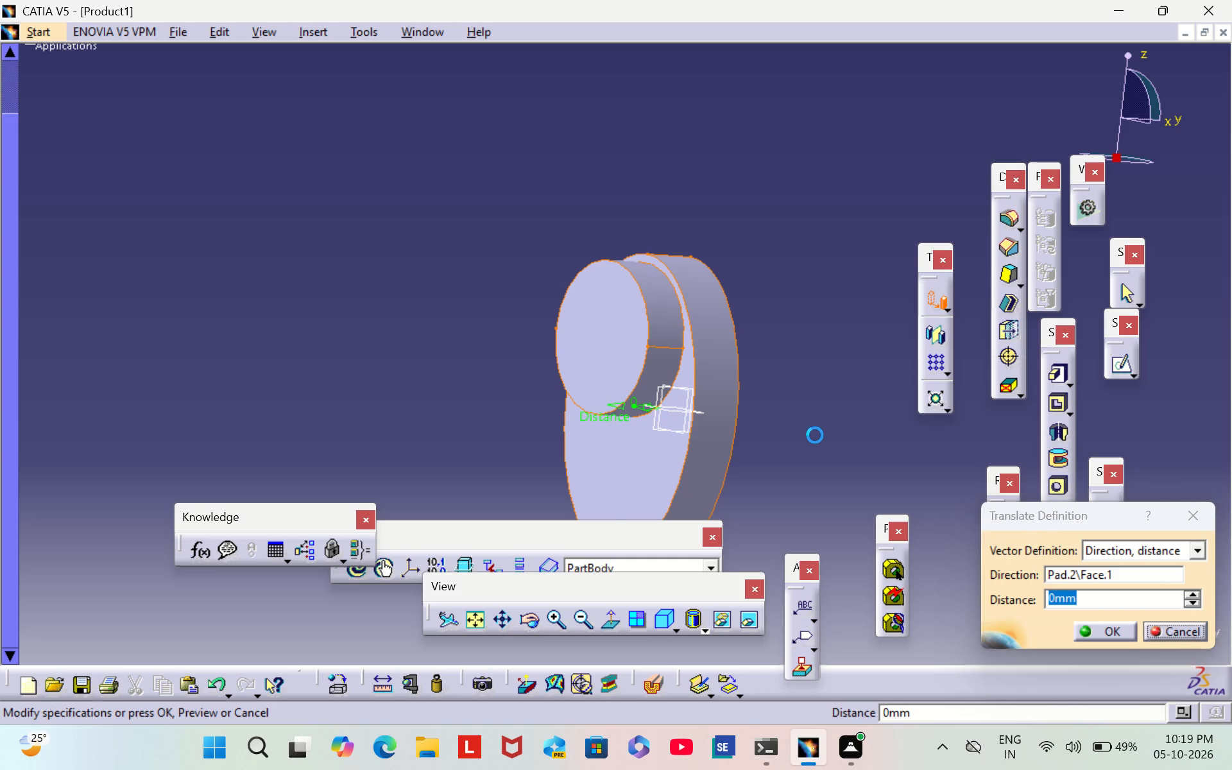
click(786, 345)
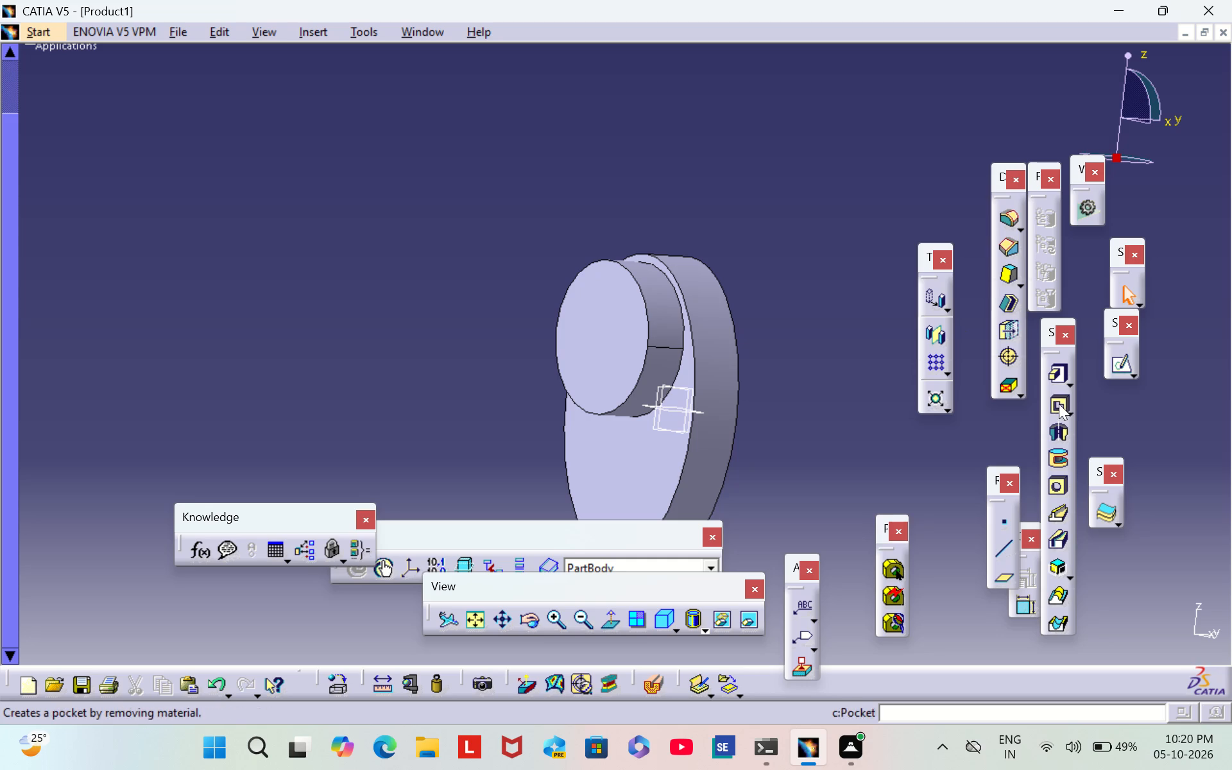
Mirror the elliptical disc about the outer flat face of the circular pad.
click(718, 368)
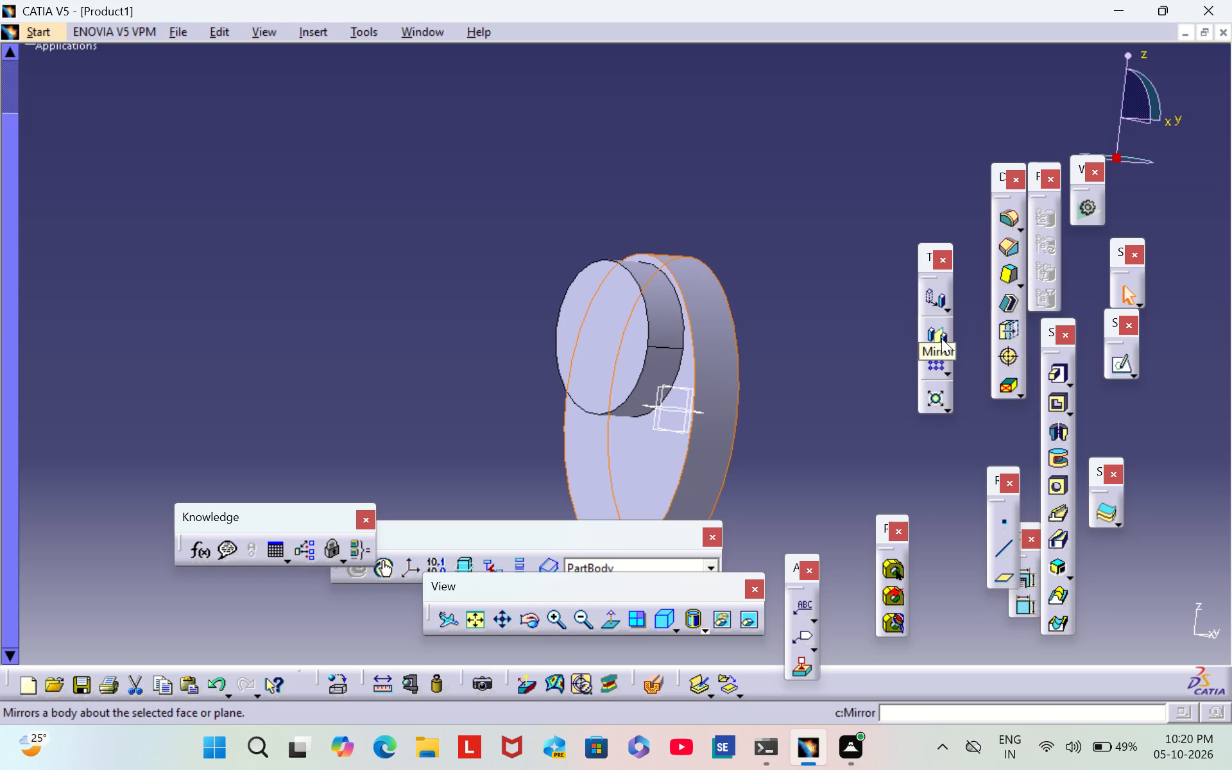
click(941, 338)
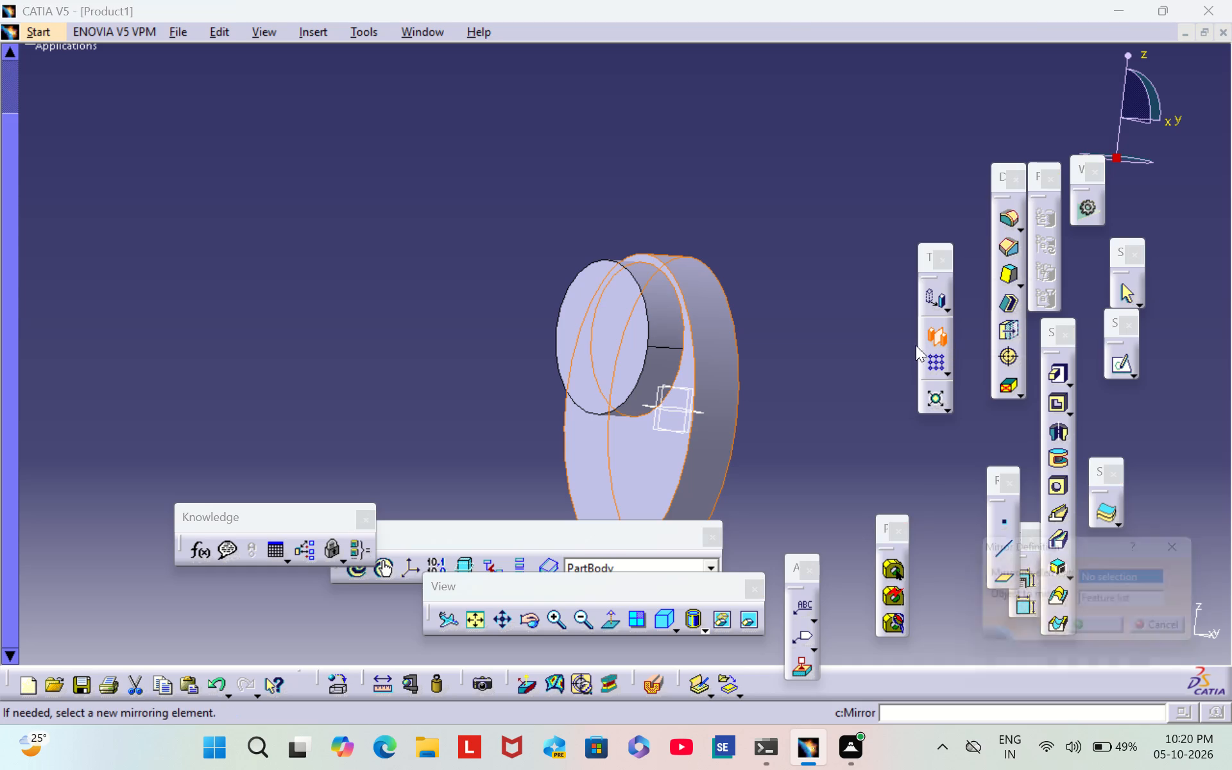
click(581, 356)
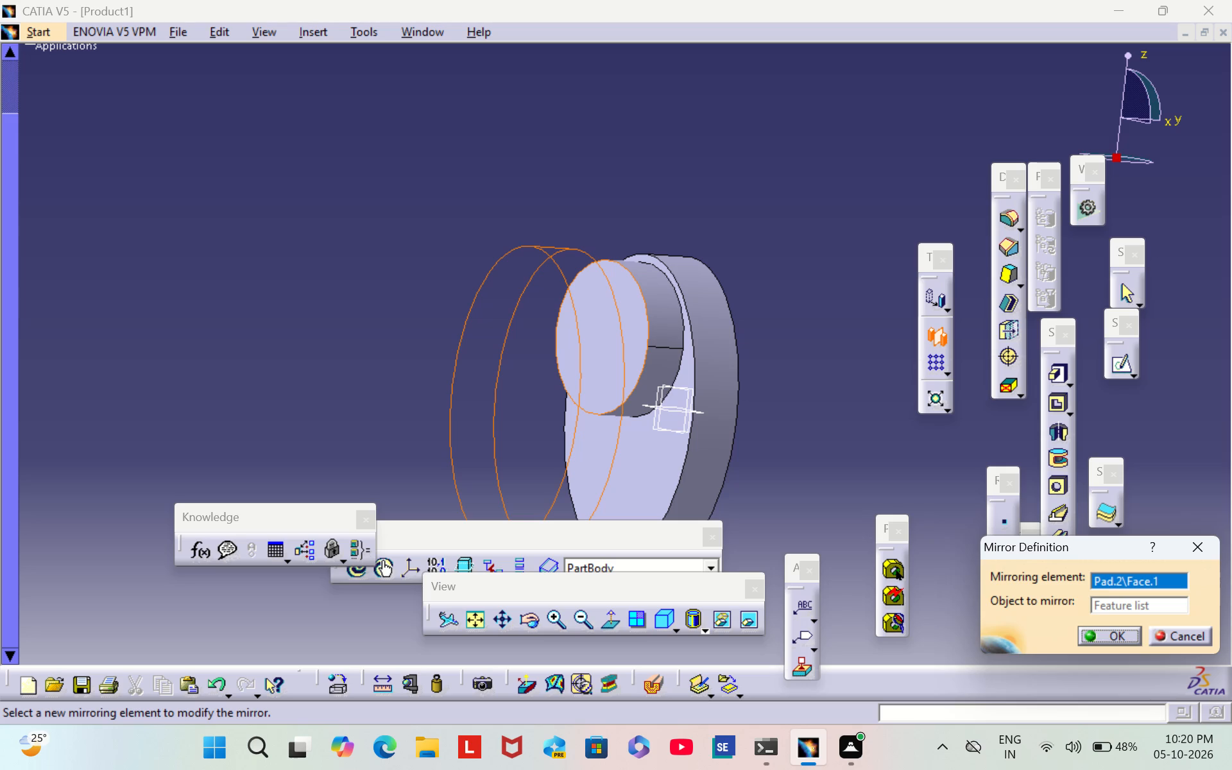
click(1120, 637)
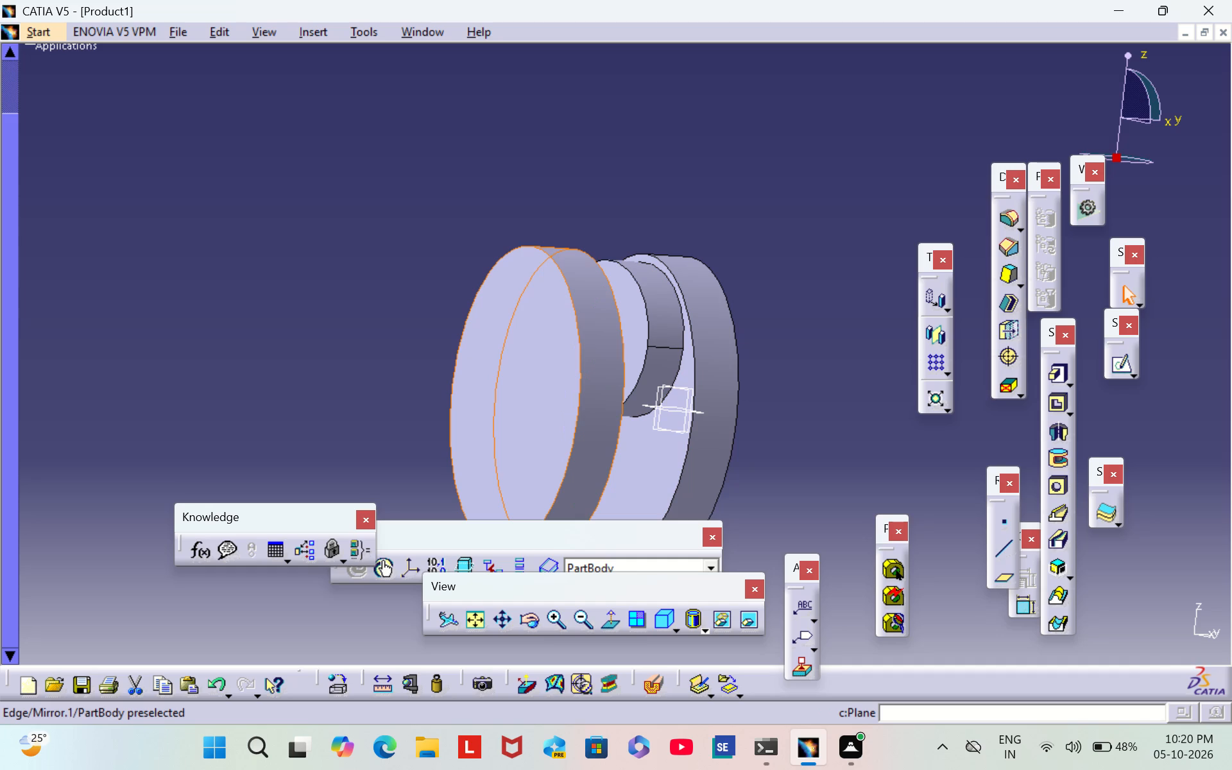
click(780, 443)
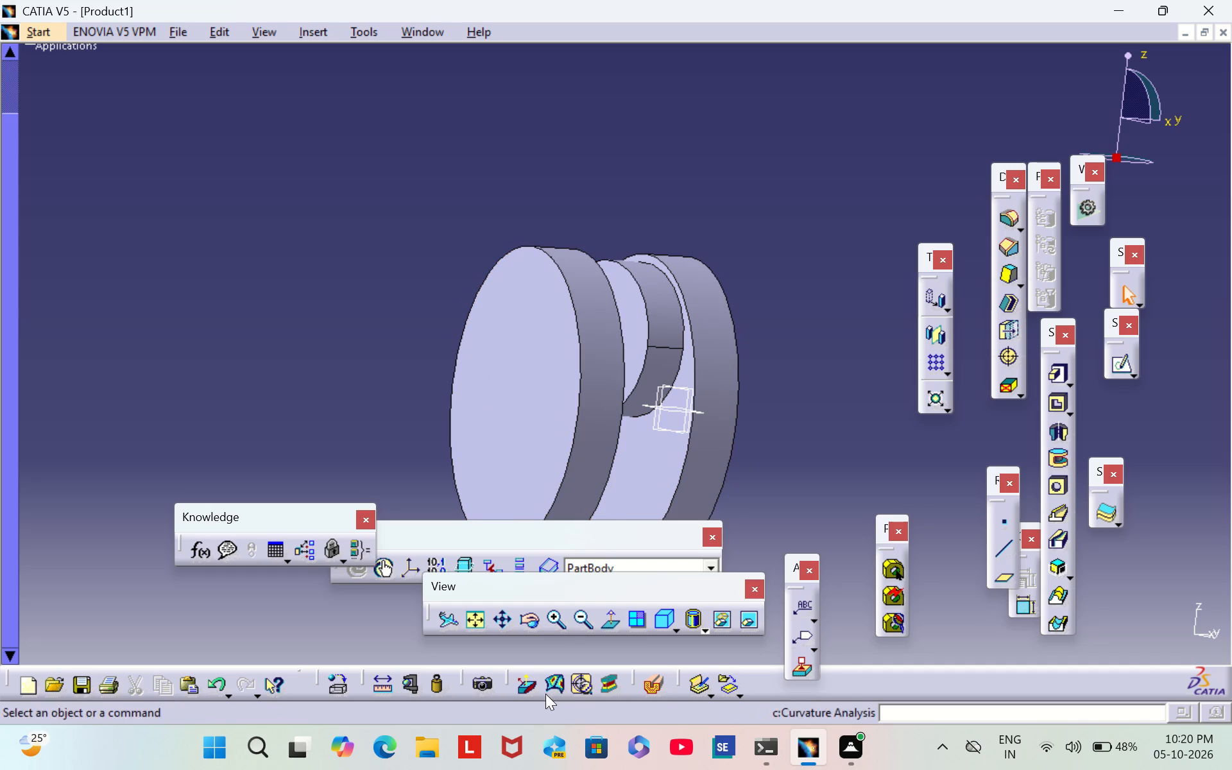
Examine the mirrored elliptical disc and the space between it and the circular pad from the side.
click(531, 620)
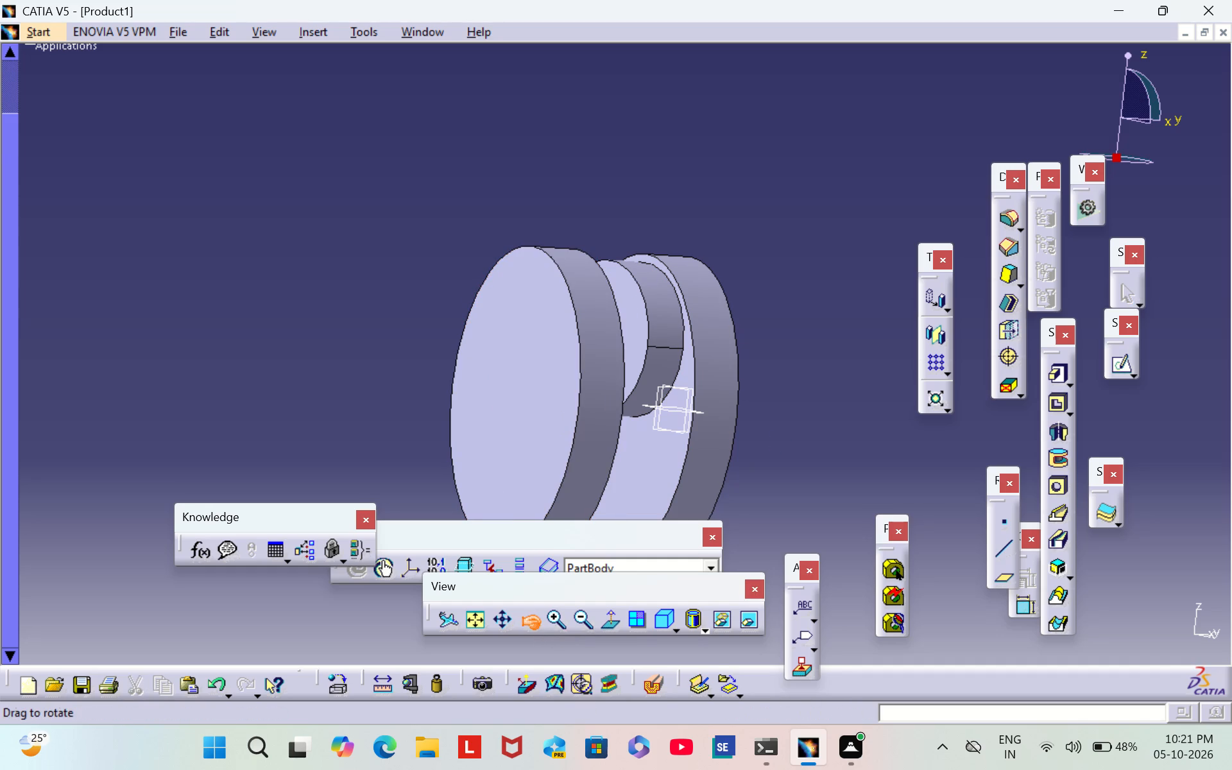
scroll(796, 499, down, 1)
middle_drag(796, 498, 744, 429)
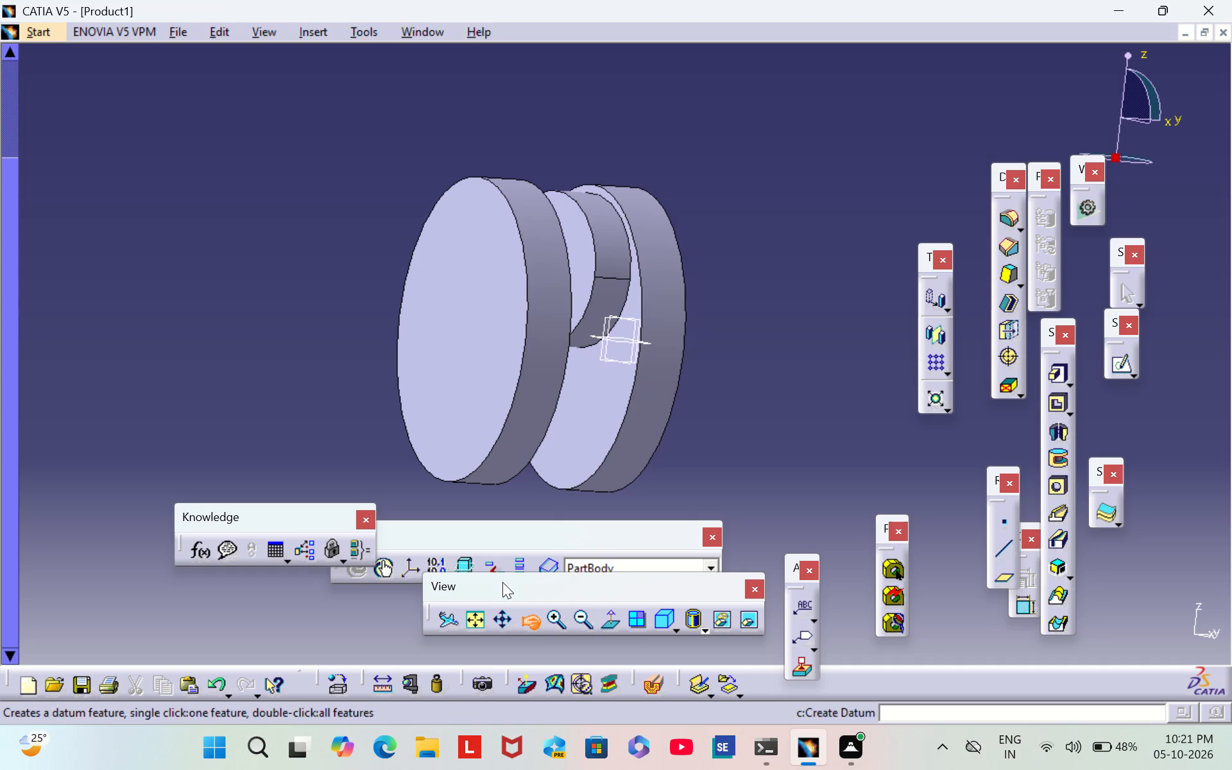
double_click(534, 617)
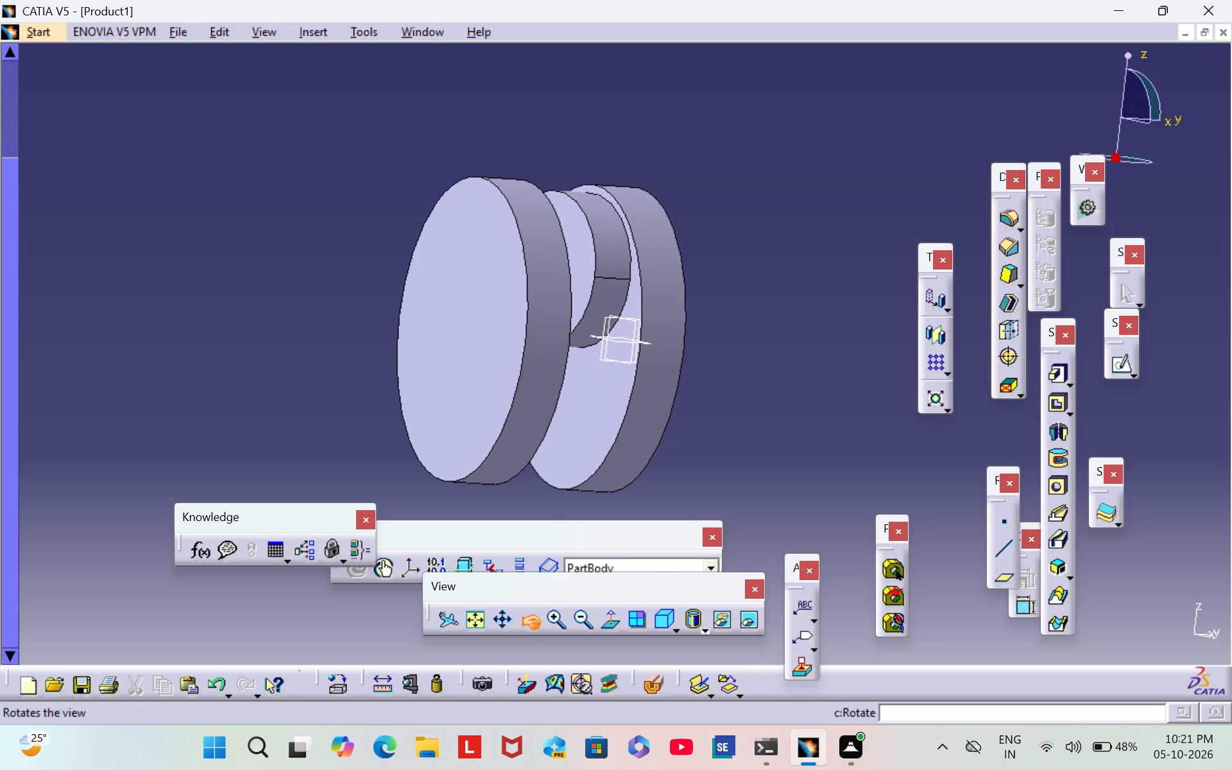
middle_drag(804, 437, 720, 414)
middle_drag(218, 372, 302, 307)
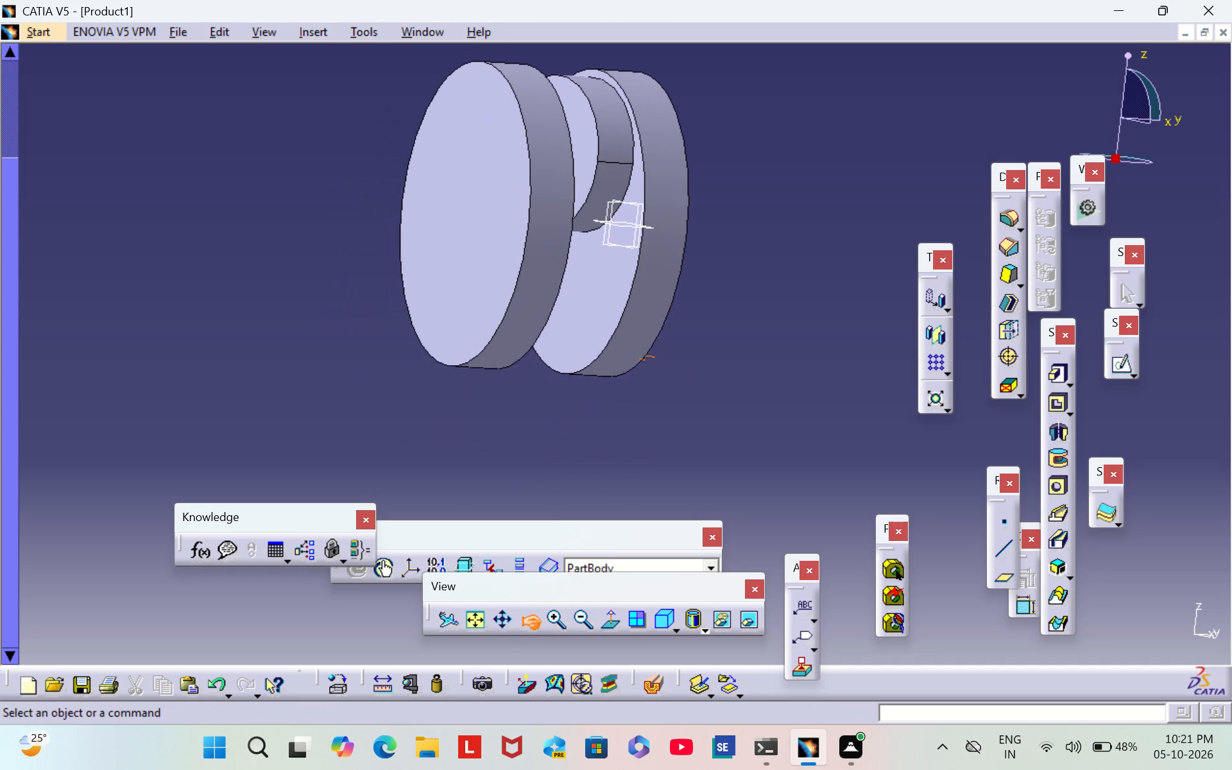
middle_drag(302, 307, 305, 318)
drag(579, 350, 414, 379)
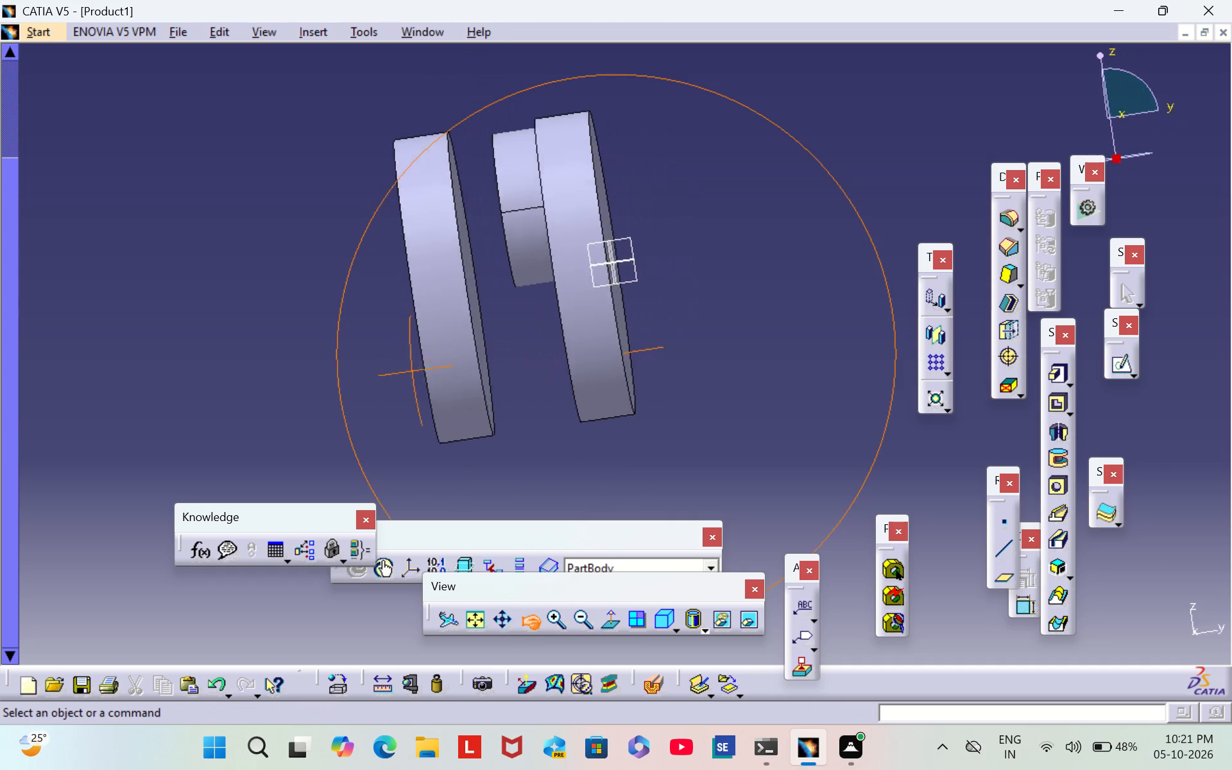
drag(414, 379, 481, 417)
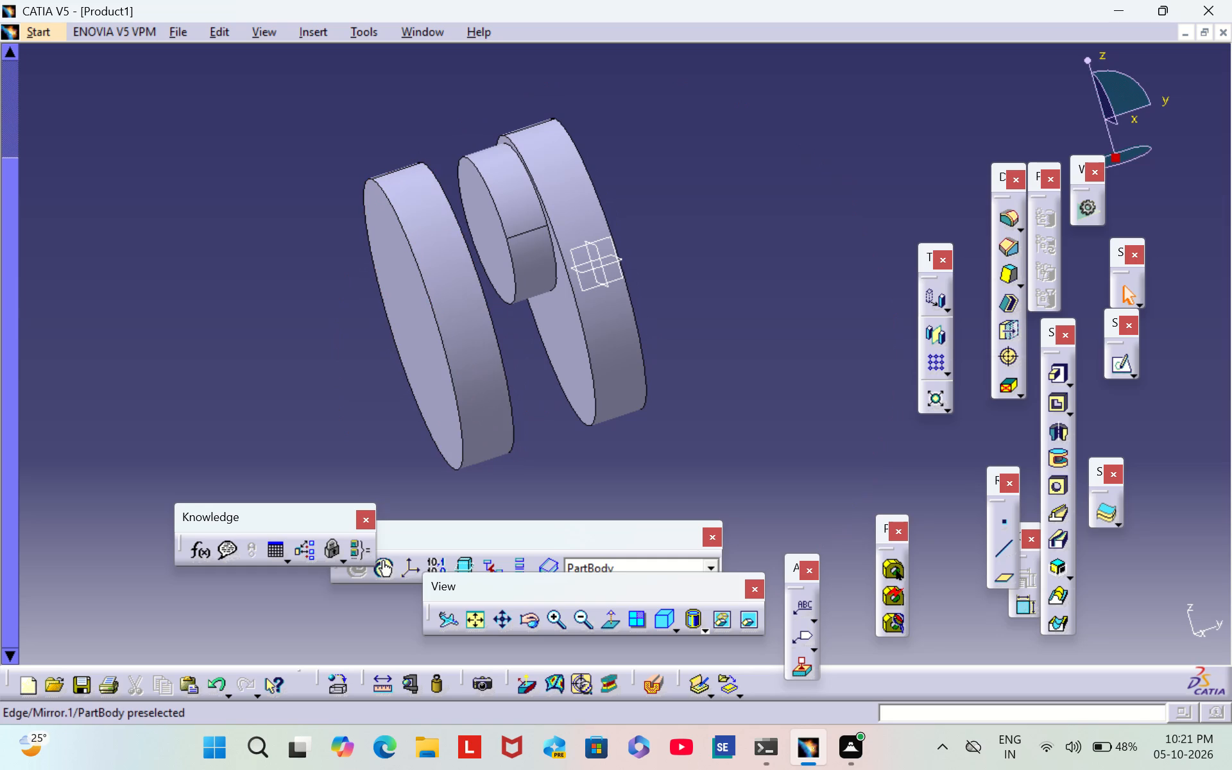
key(Escape)
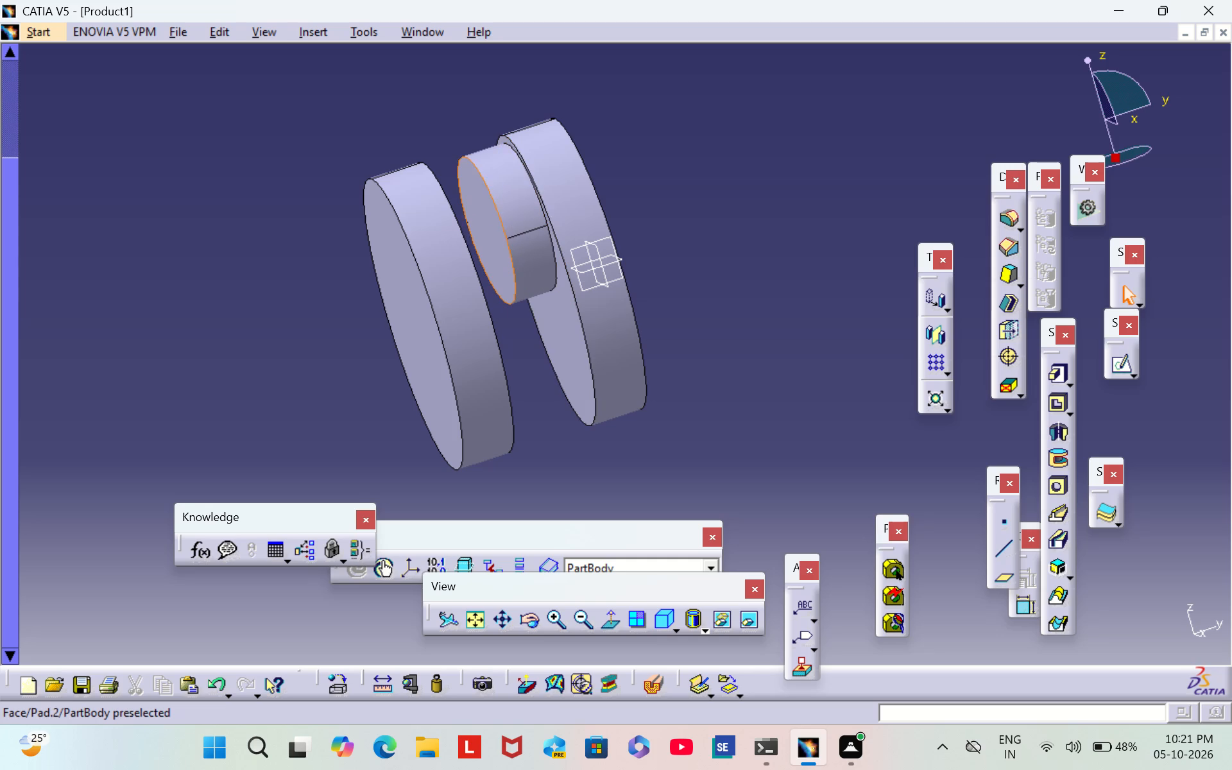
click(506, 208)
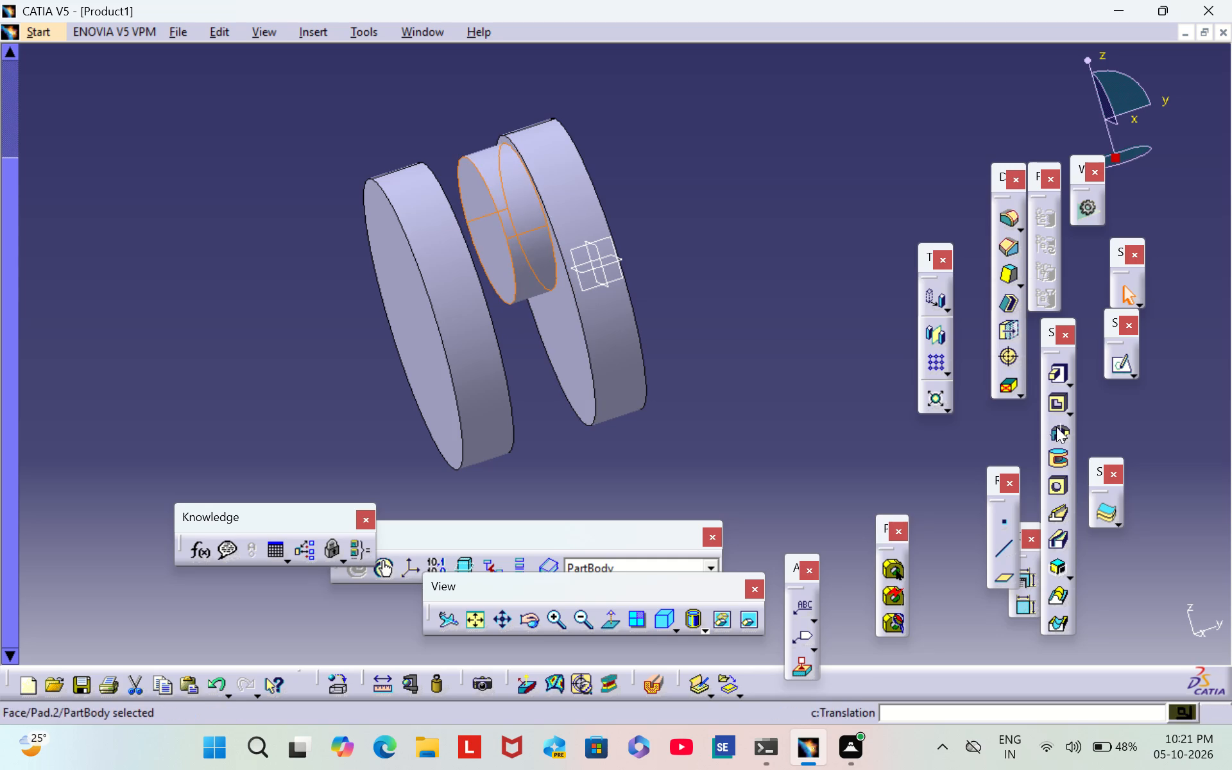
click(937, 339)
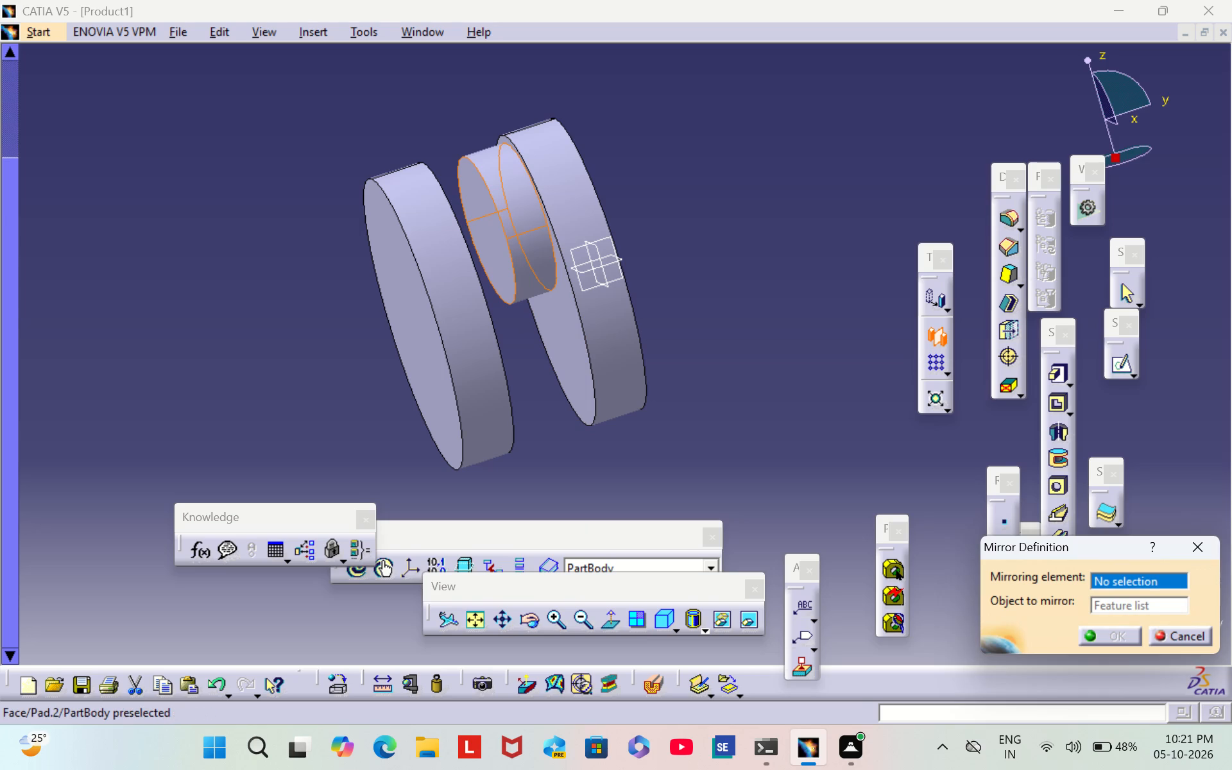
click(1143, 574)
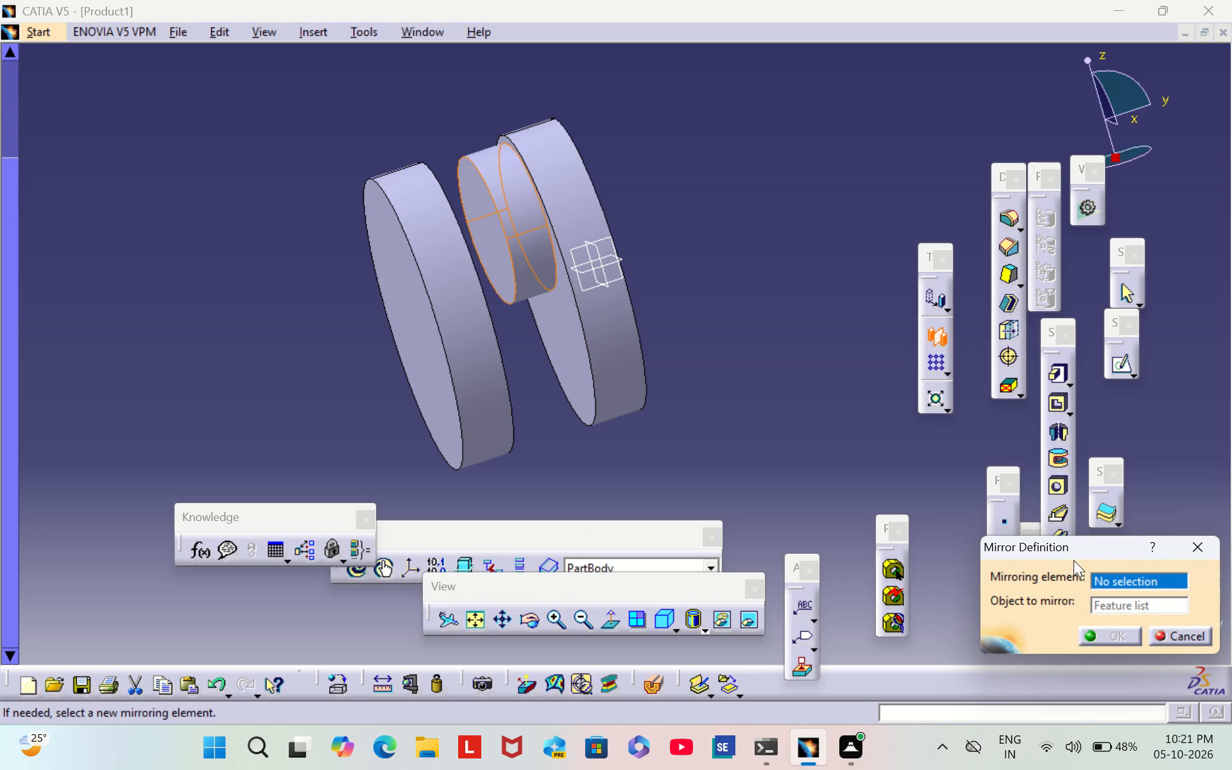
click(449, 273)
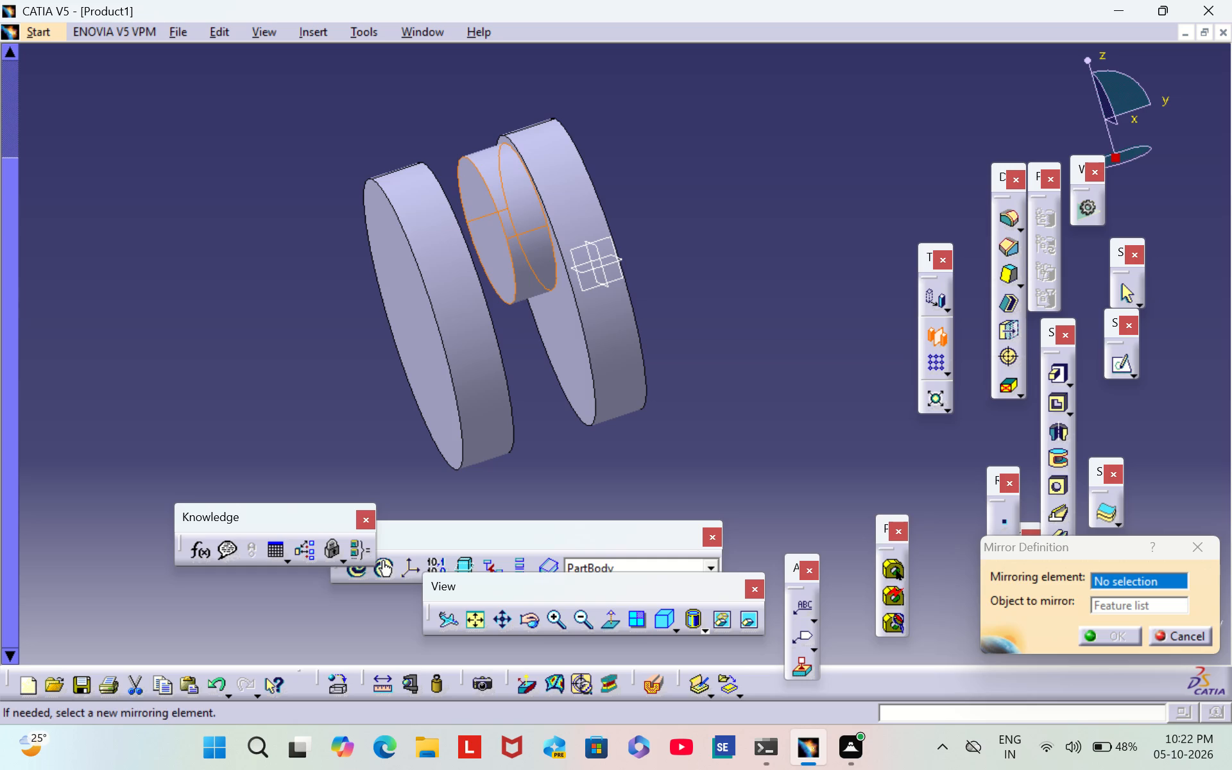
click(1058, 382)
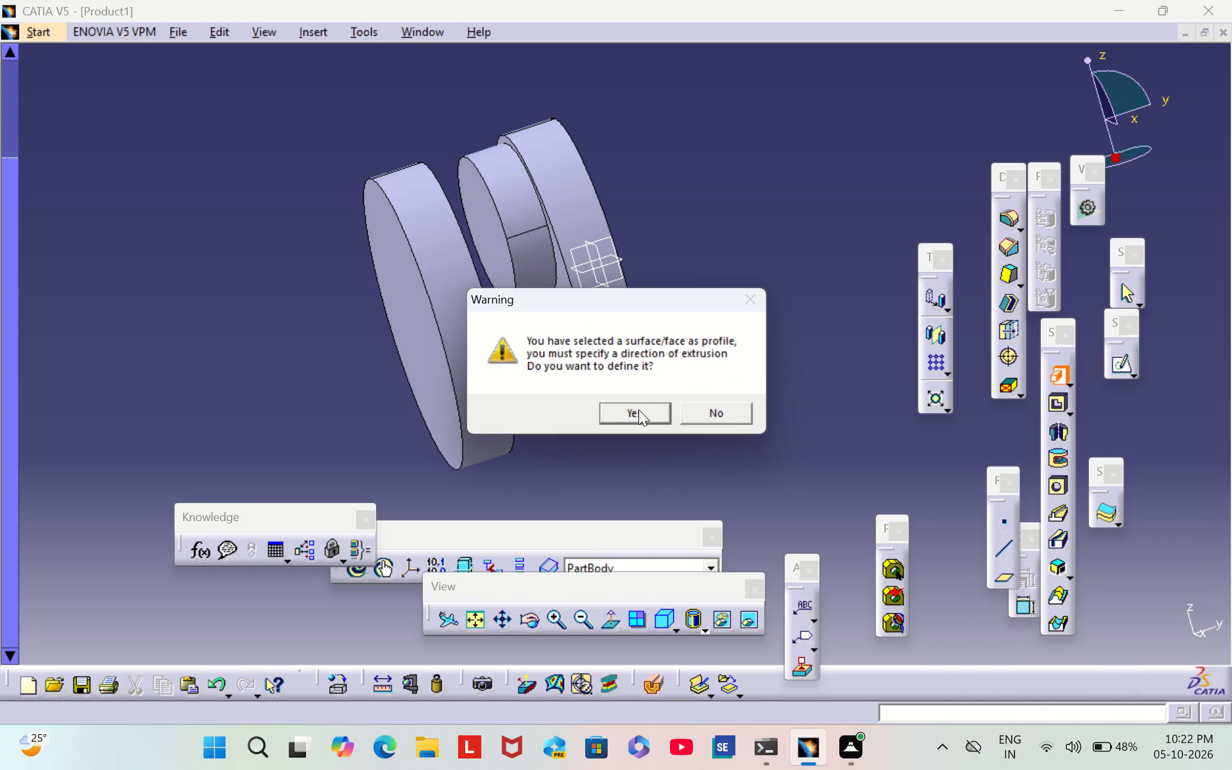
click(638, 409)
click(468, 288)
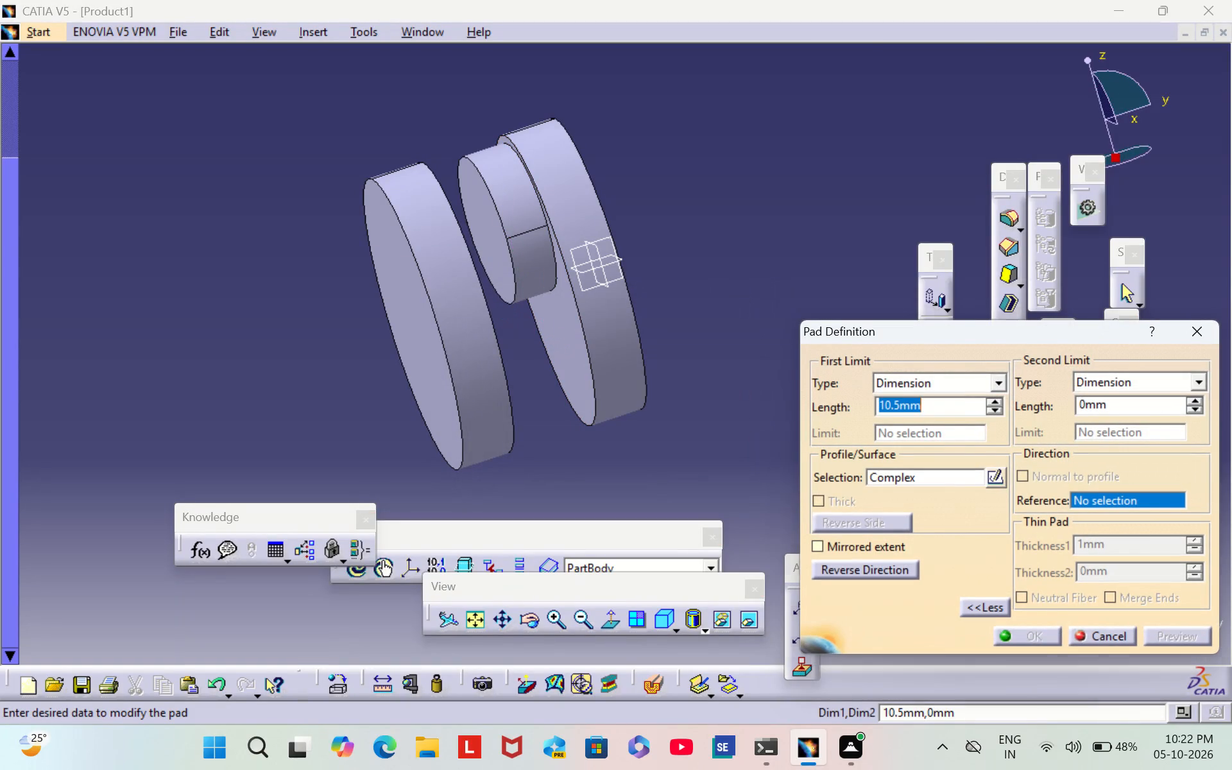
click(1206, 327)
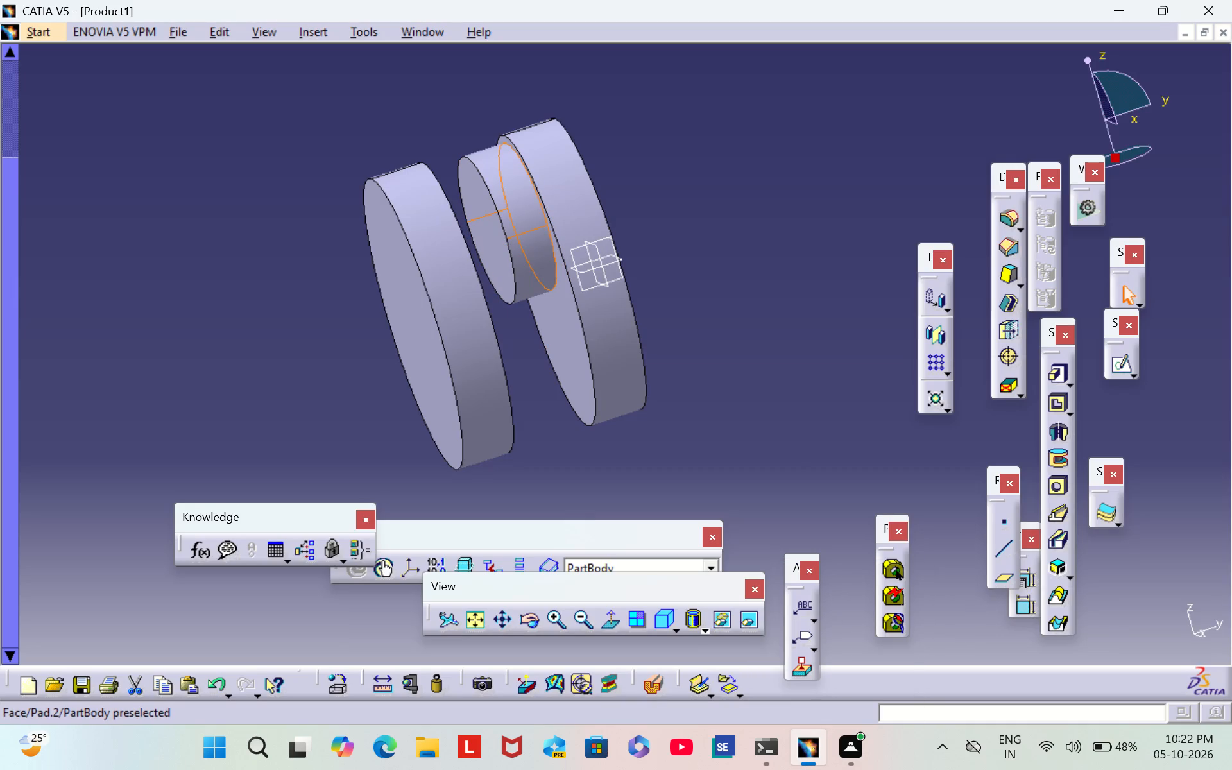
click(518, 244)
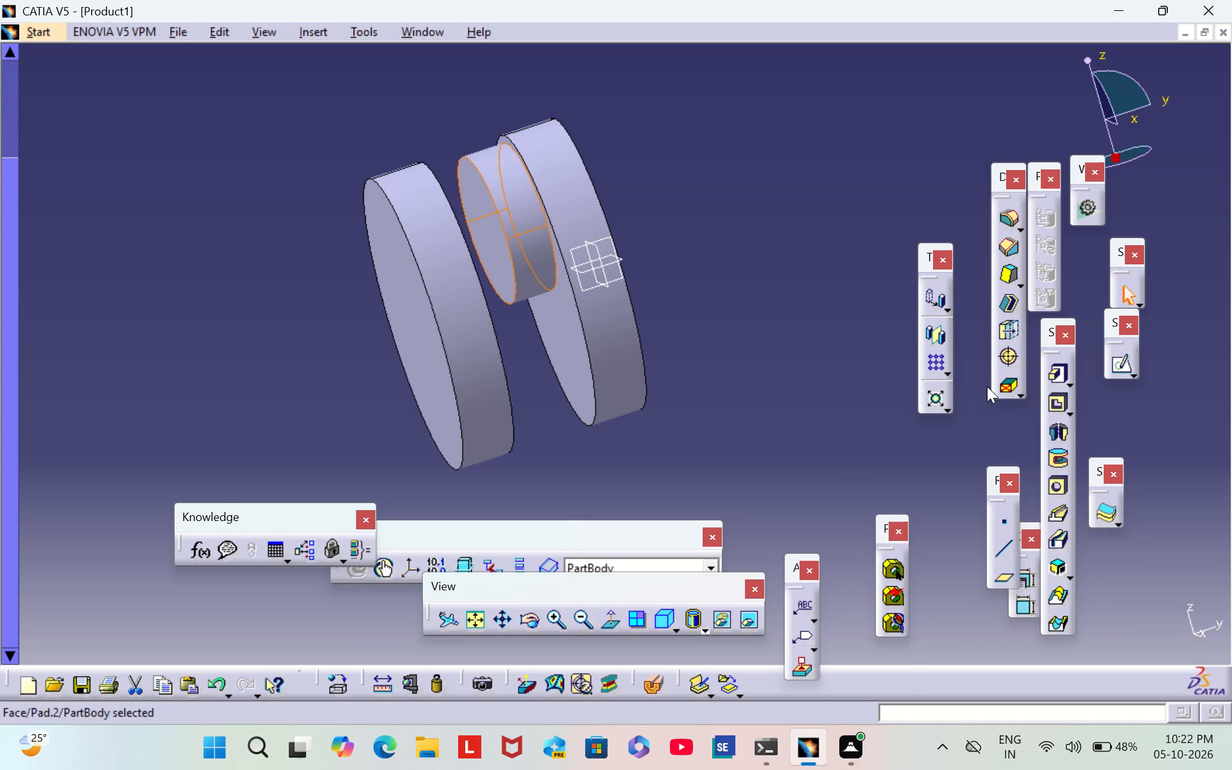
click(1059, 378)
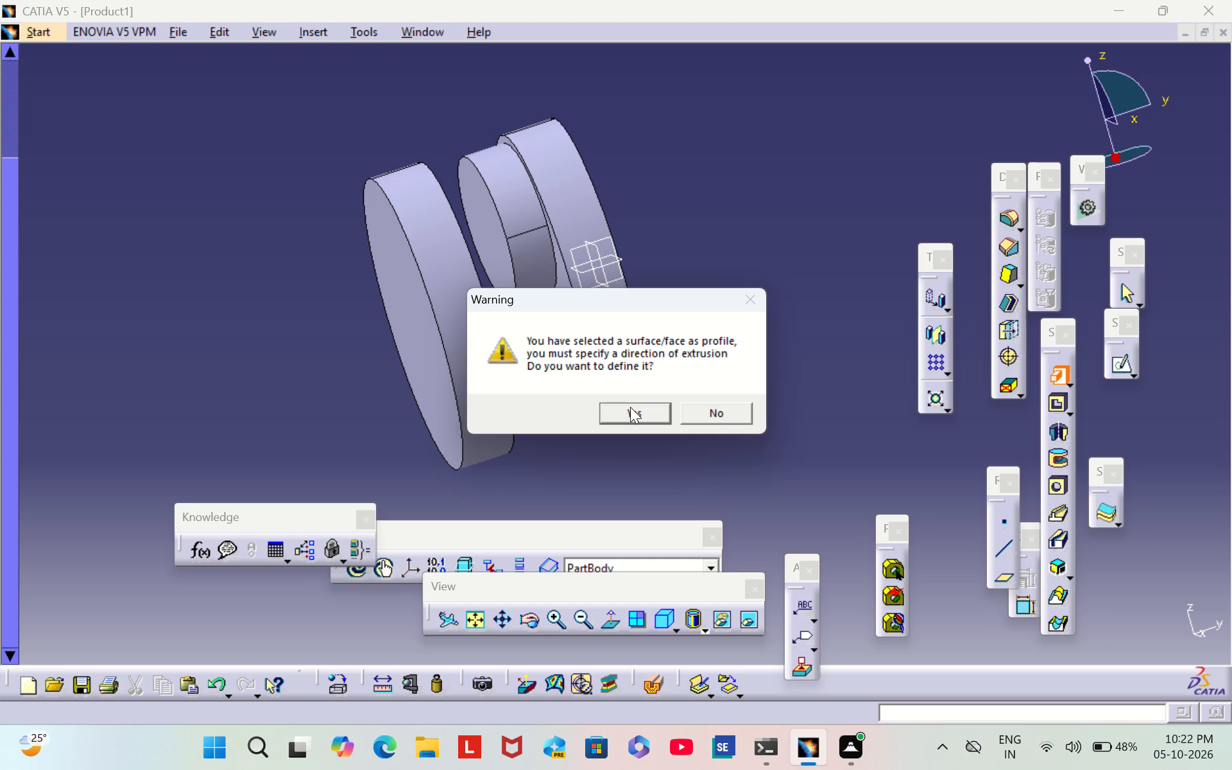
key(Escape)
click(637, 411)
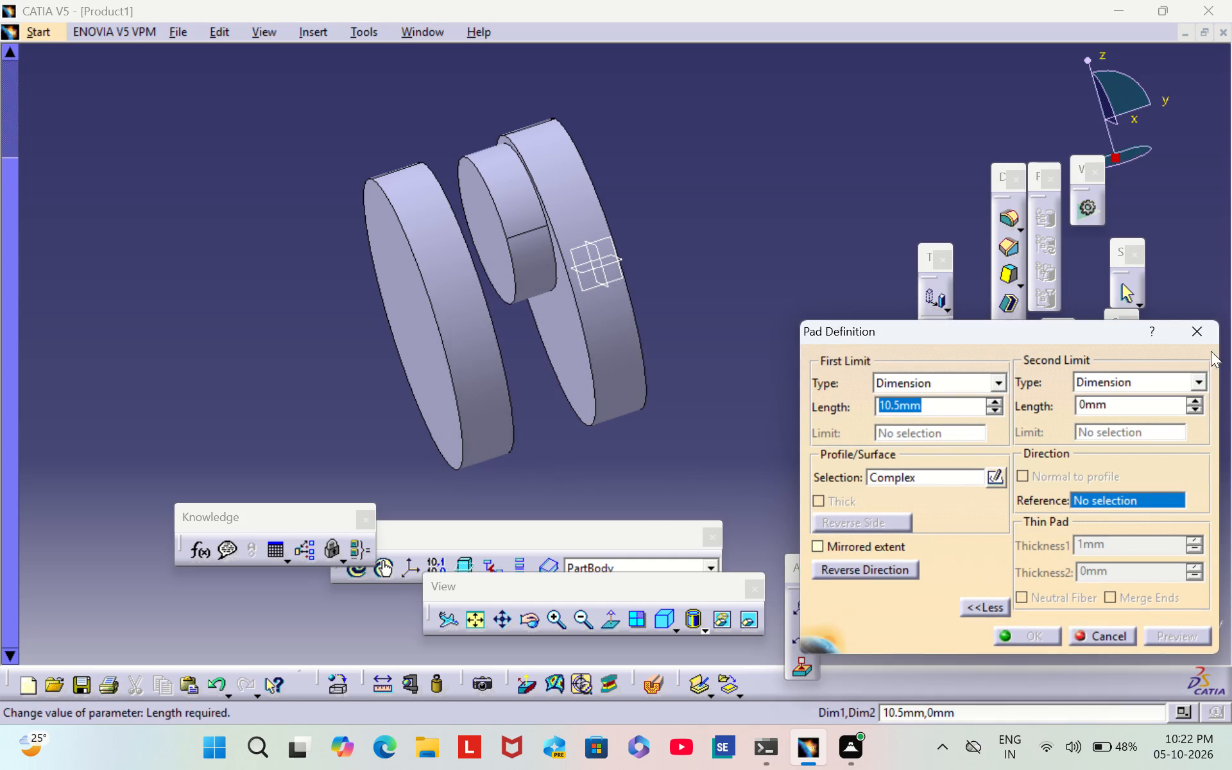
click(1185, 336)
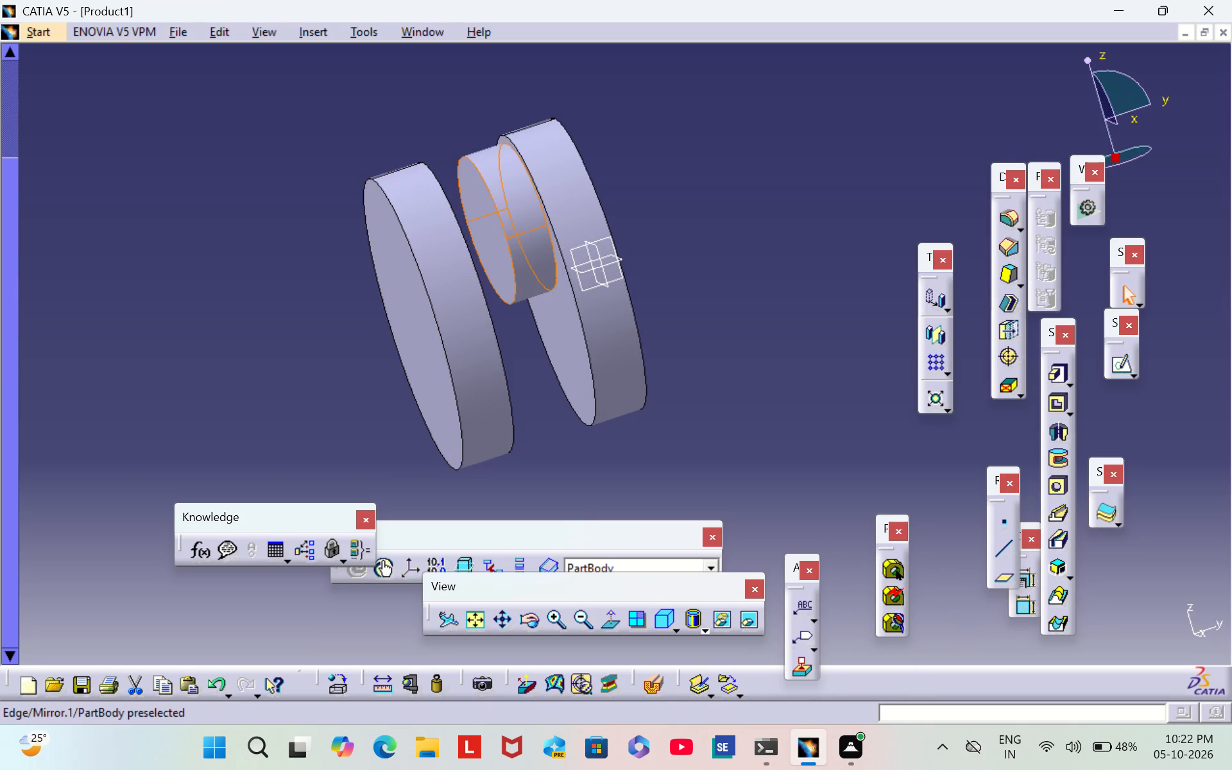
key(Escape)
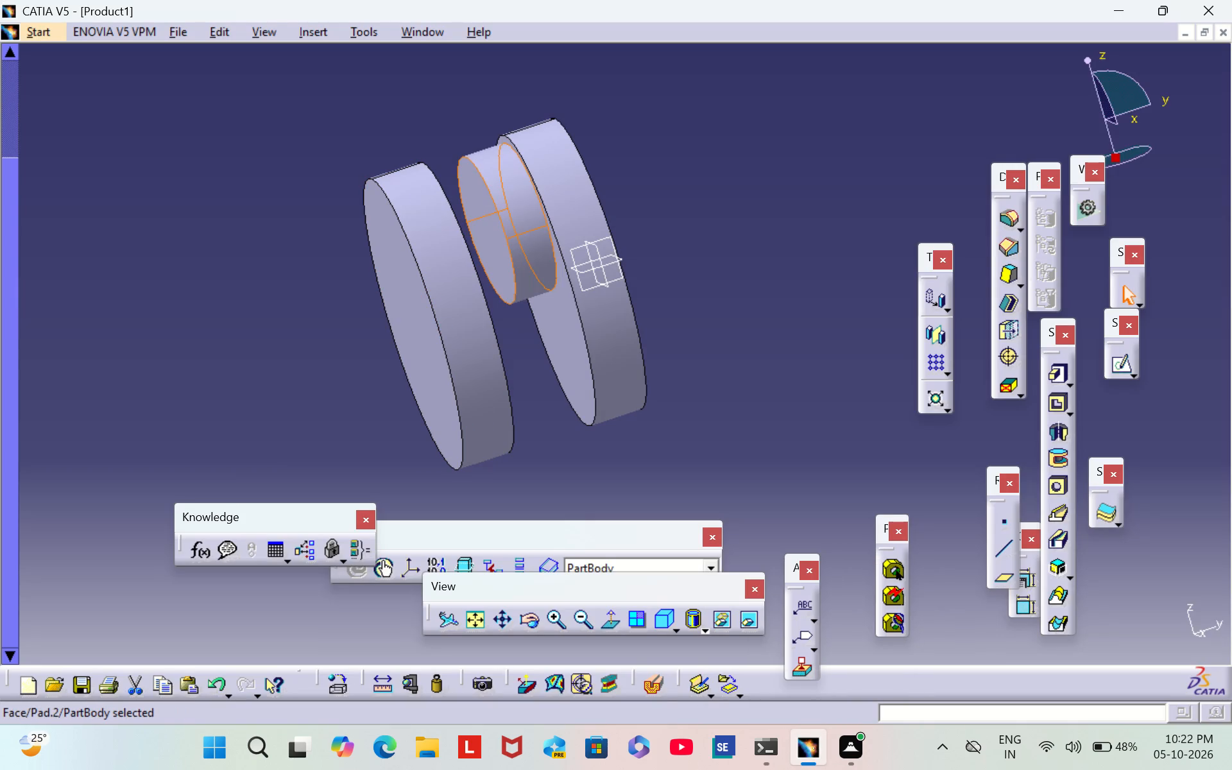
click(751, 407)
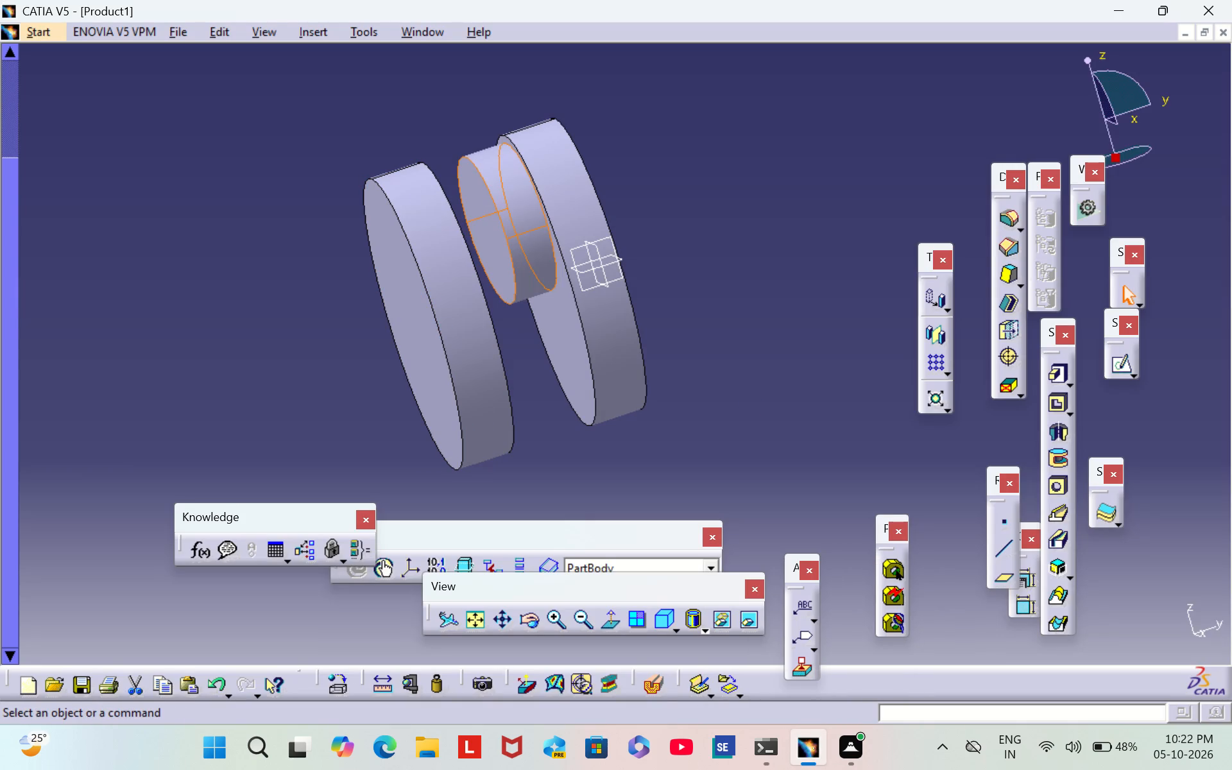
Mirror the 37 mm circular pad about its free flat face so it bridges the gap to the second elliptical disc.
click(534, 619)
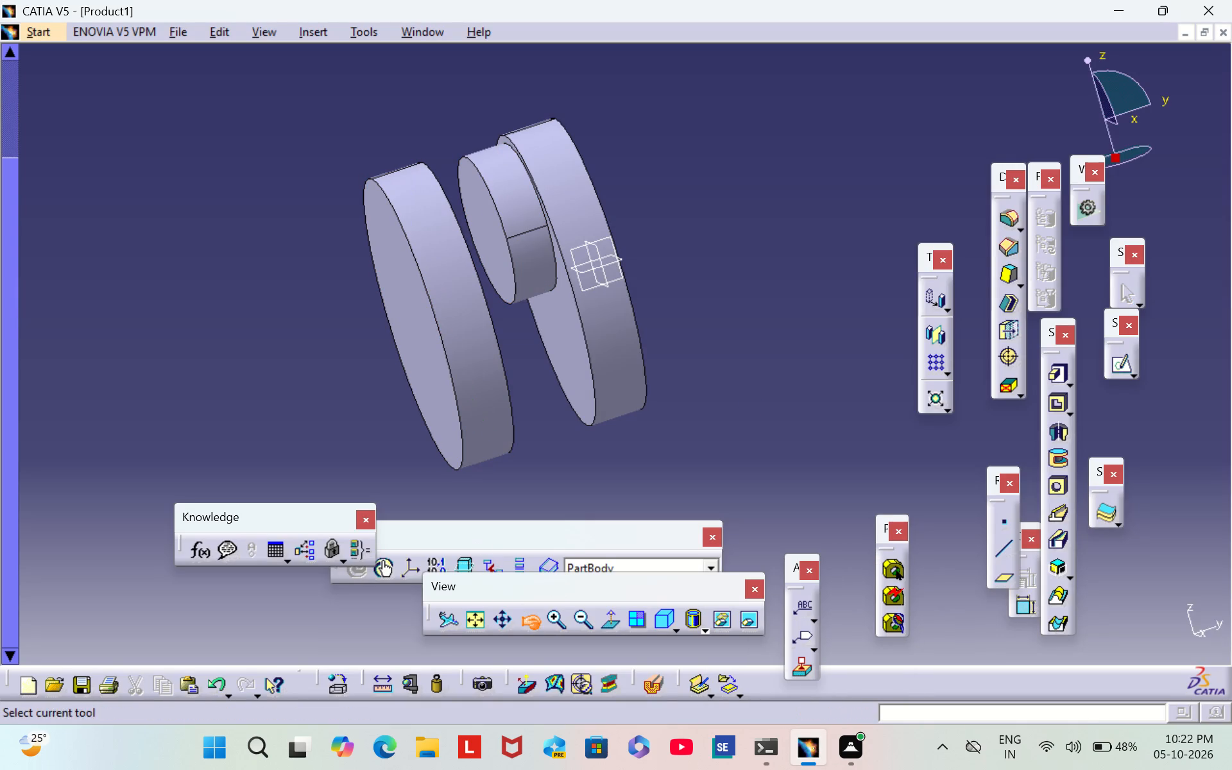
middle_drag(547, 363, 561, 368)
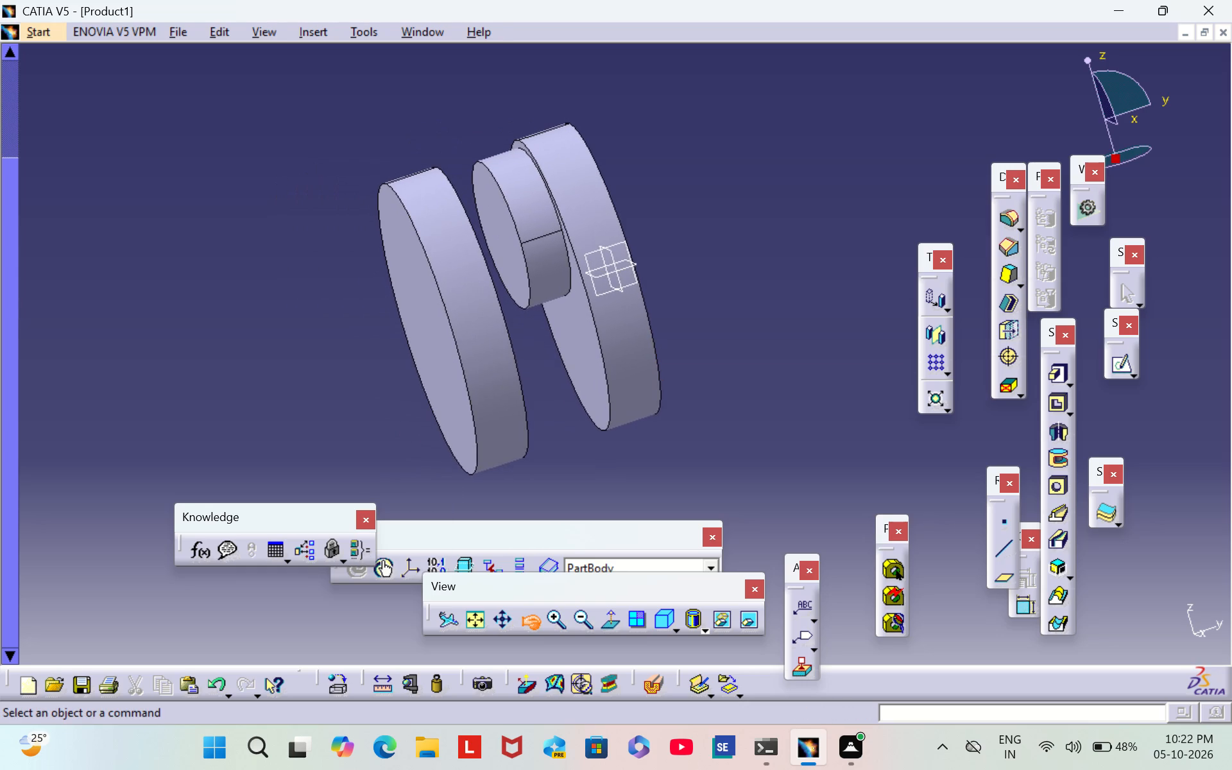
drag(595, 296, 551, 345)
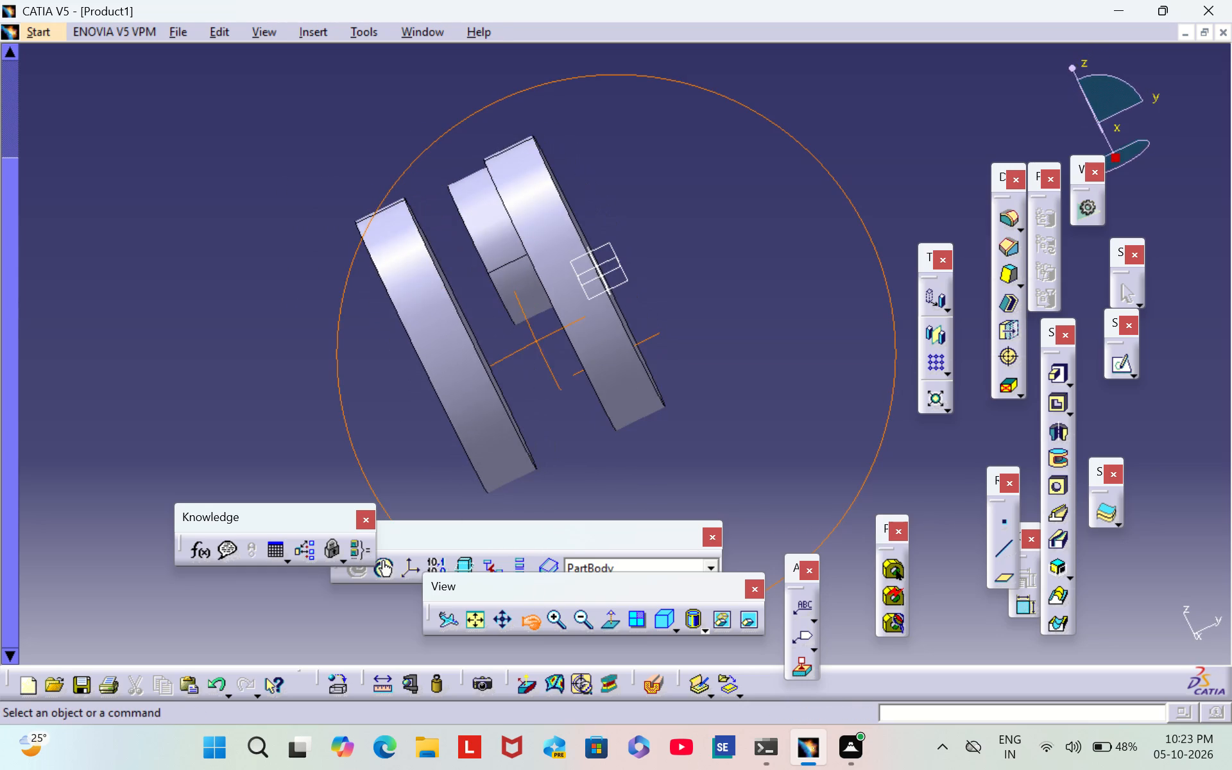
drag(551, 345, 511, 332)
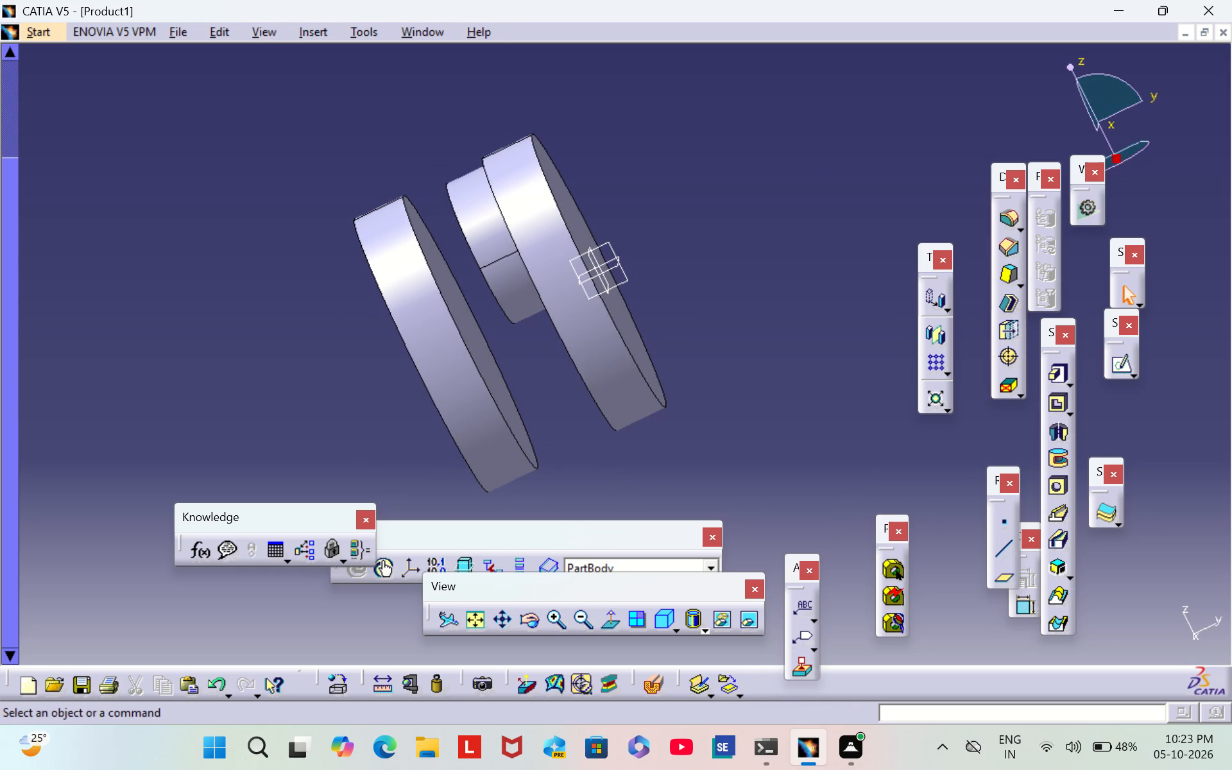
key(Escape)
click(536, 617)
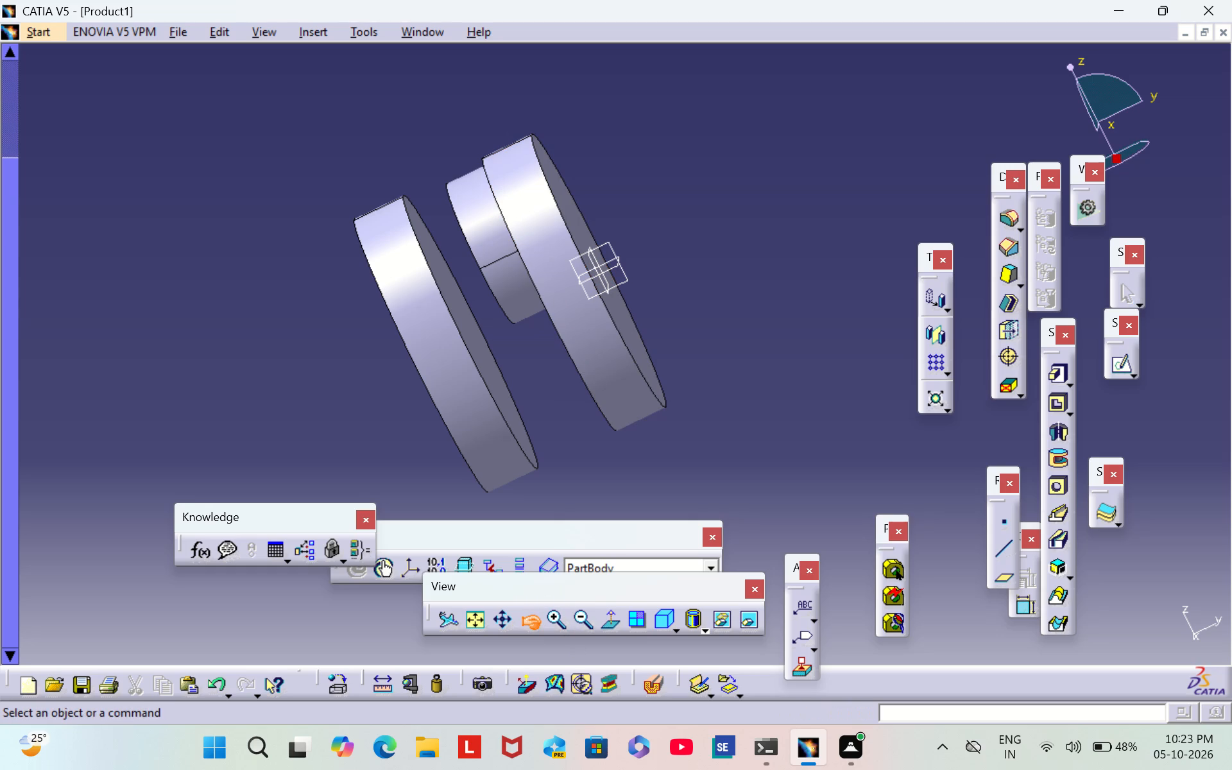
middle_drag(535, 311, 522, 314)
middle_drag(439, 375, 438, 373)
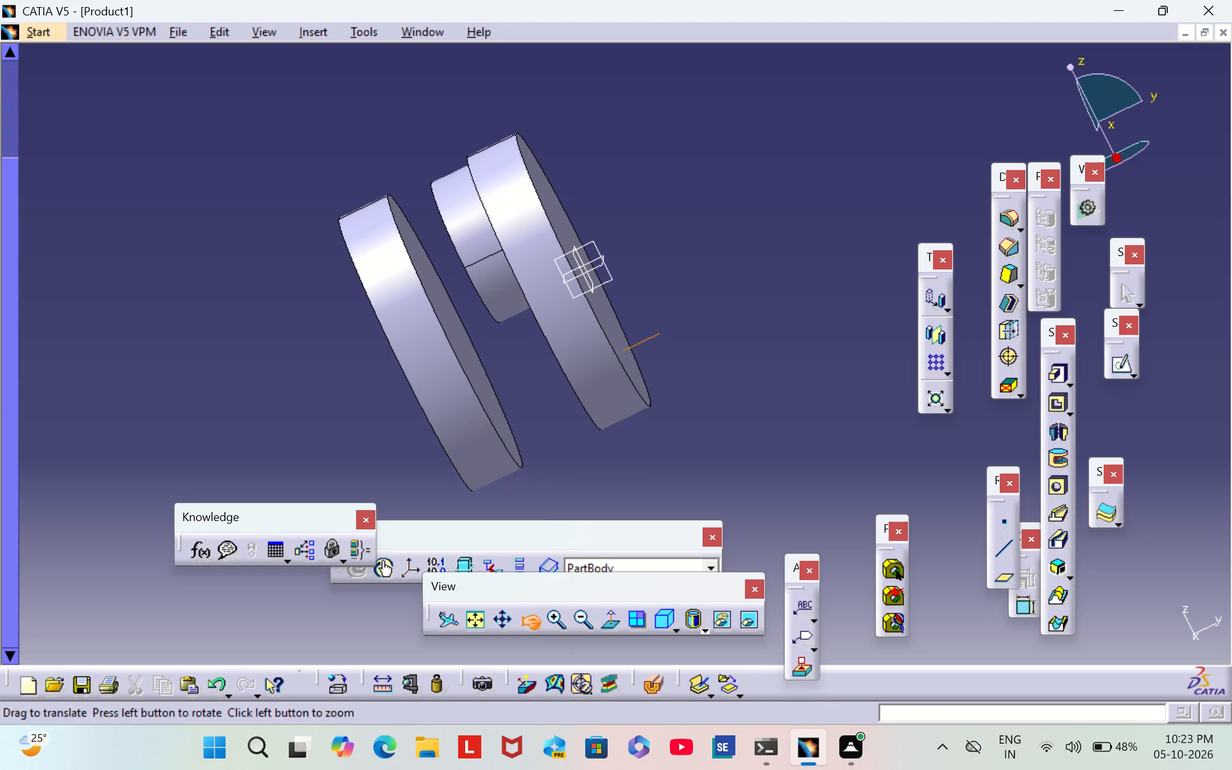
middle_drag(438, 373, 452, 364)
scroll(455, 355, down, 1)
drag(598, 317, 598, 316)
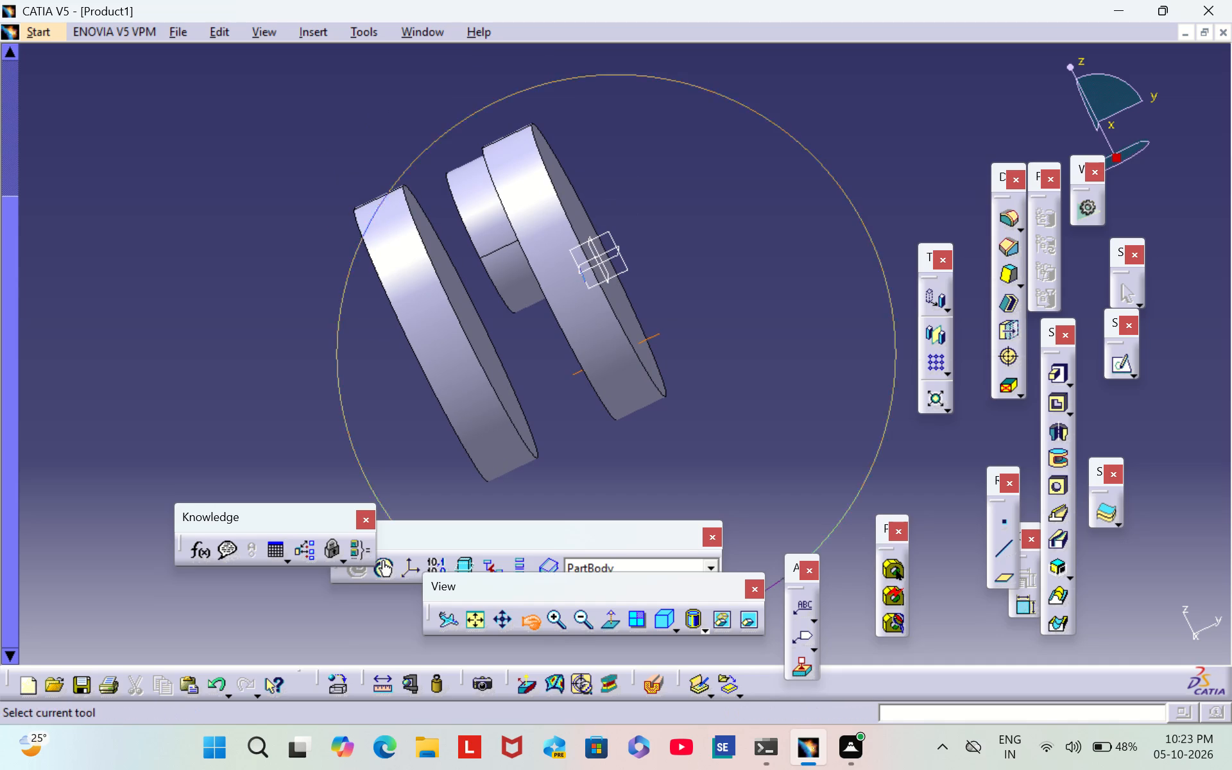
drag(598, 316, 680, 300)
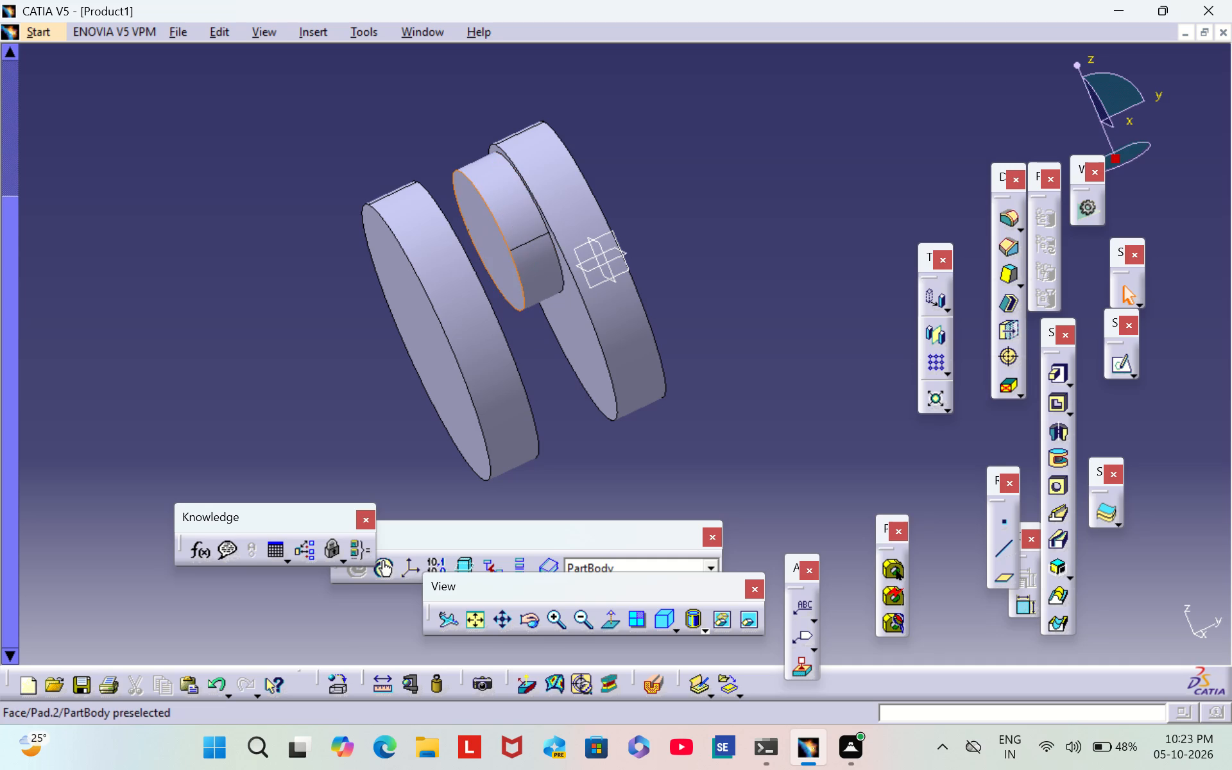
click(504, 261)
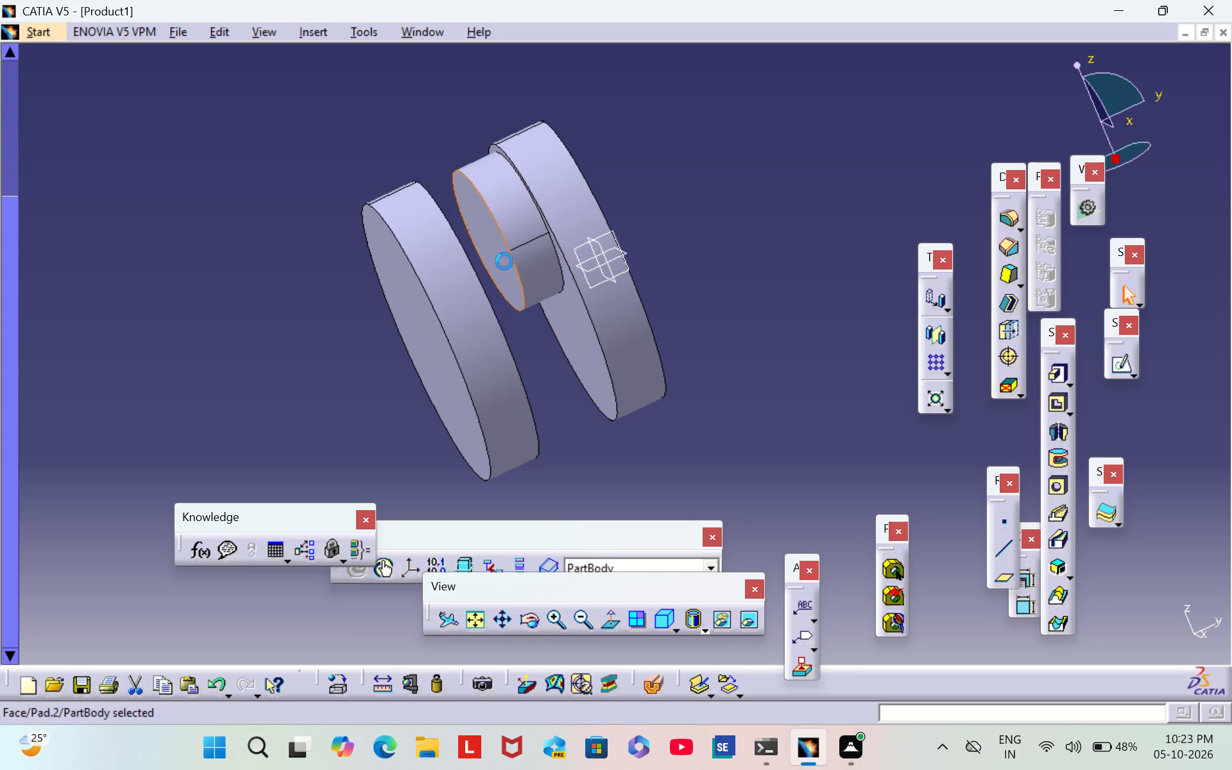
click(542, 277)
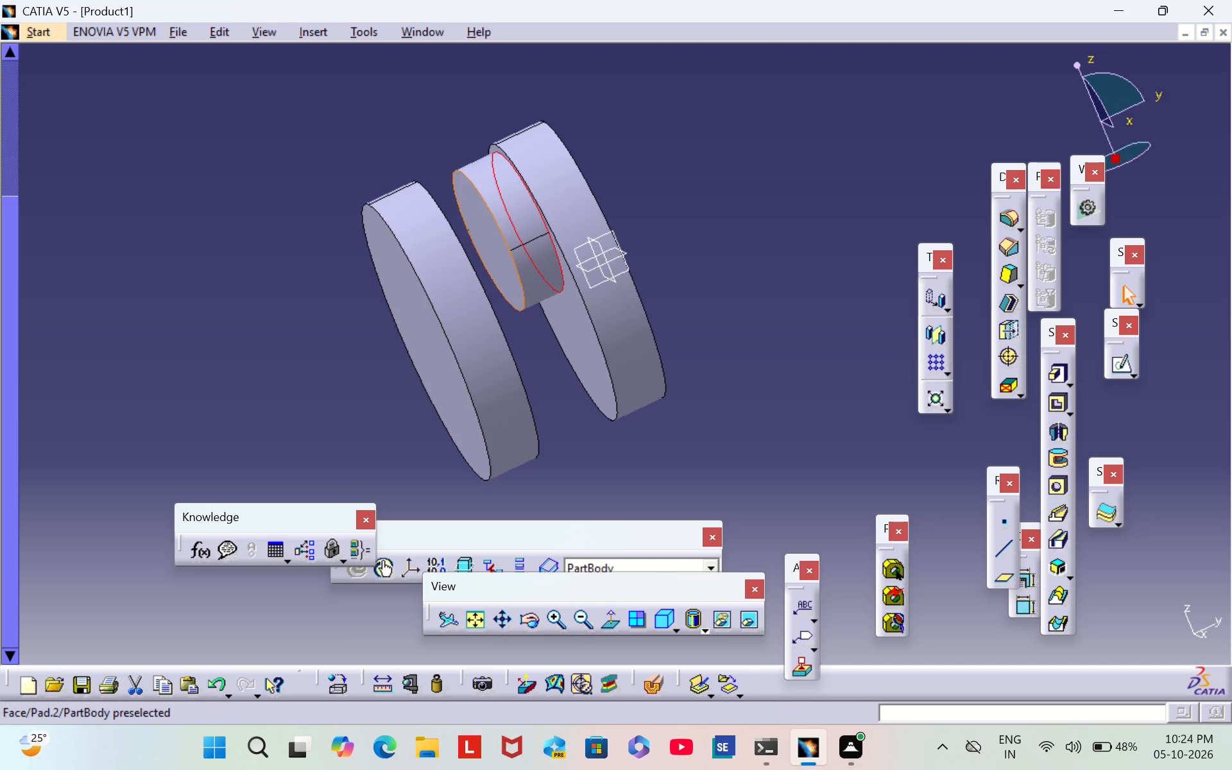
click(522, 257)
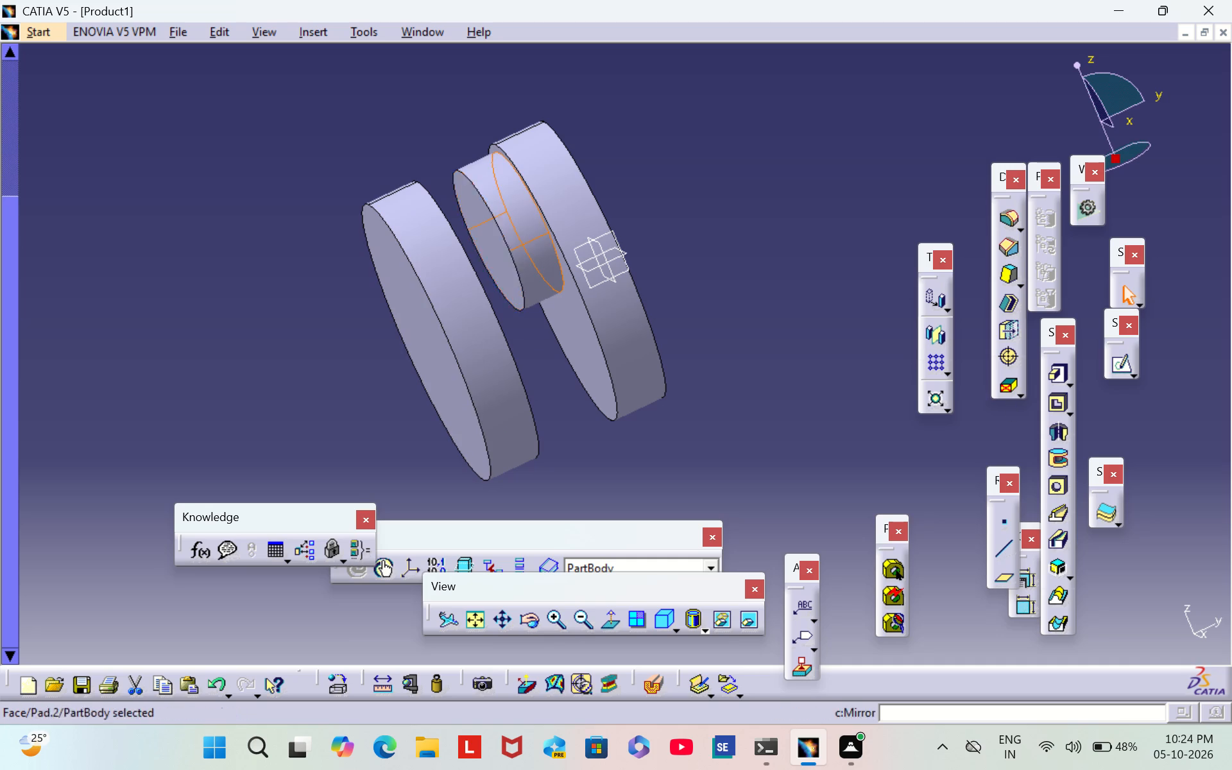
click(941, 338)
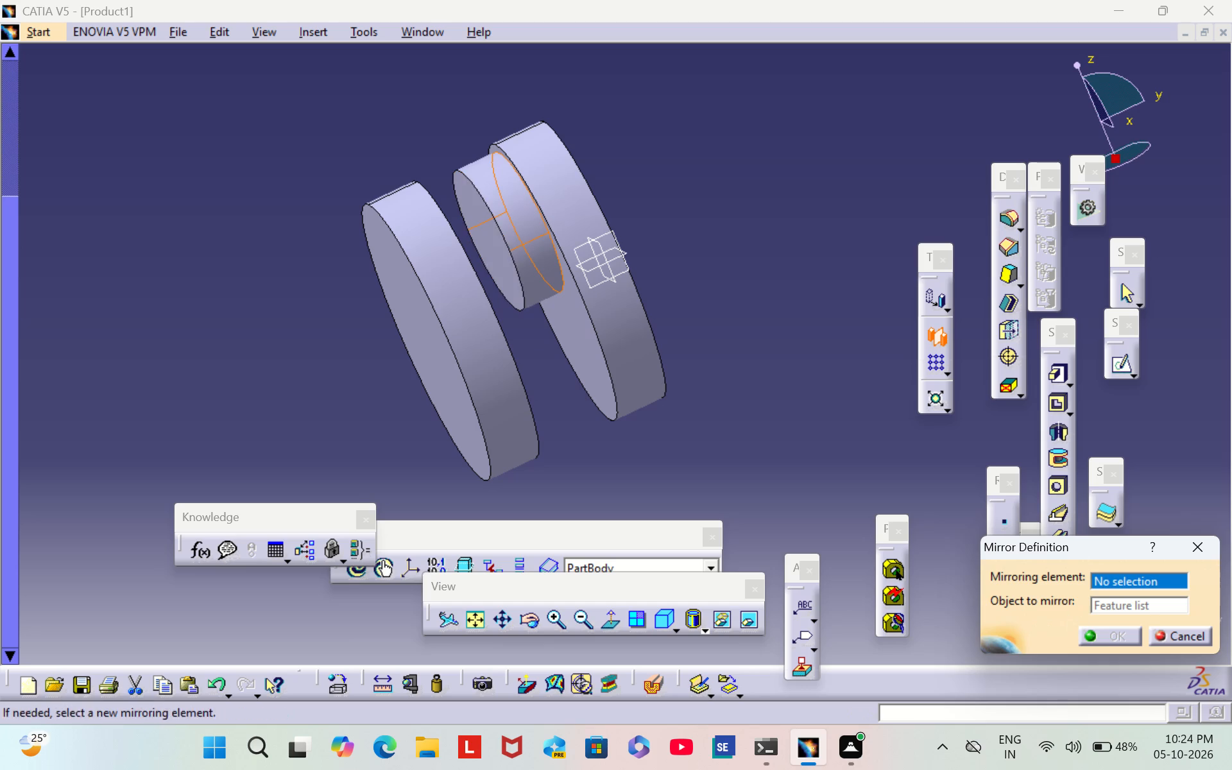
click(500, 255)
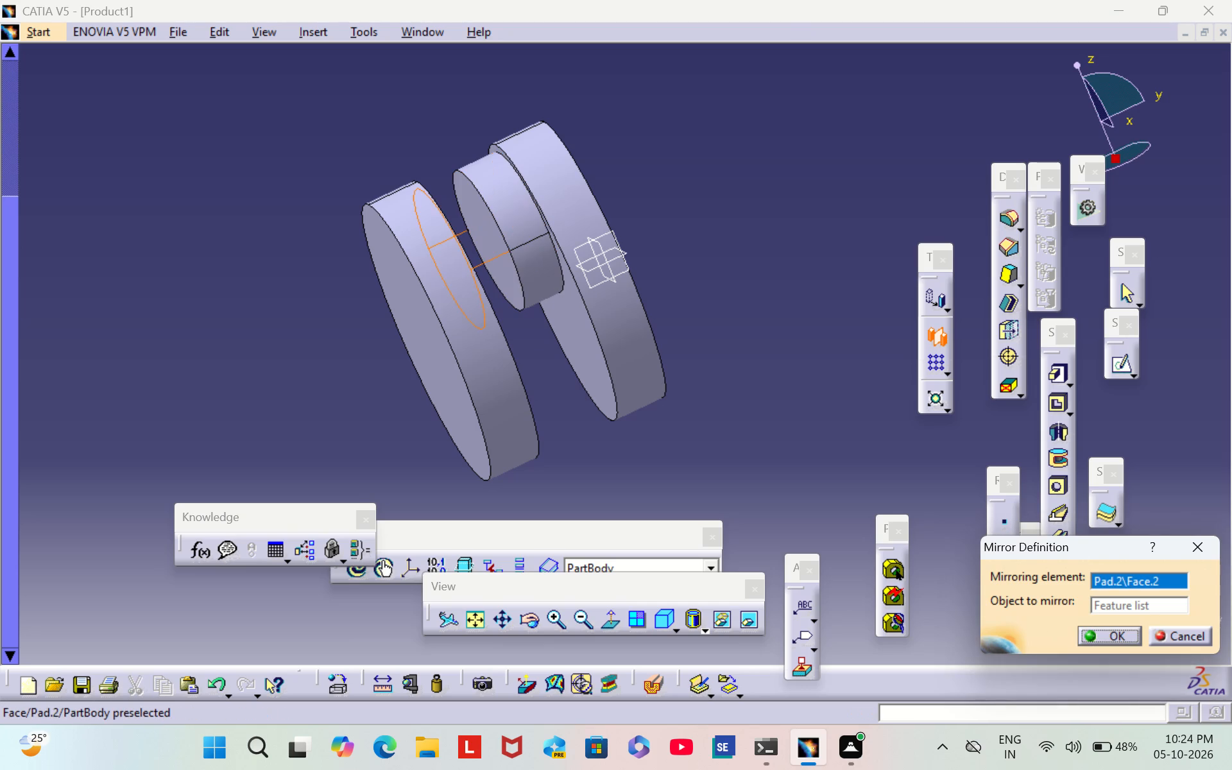
click(1112, 635)
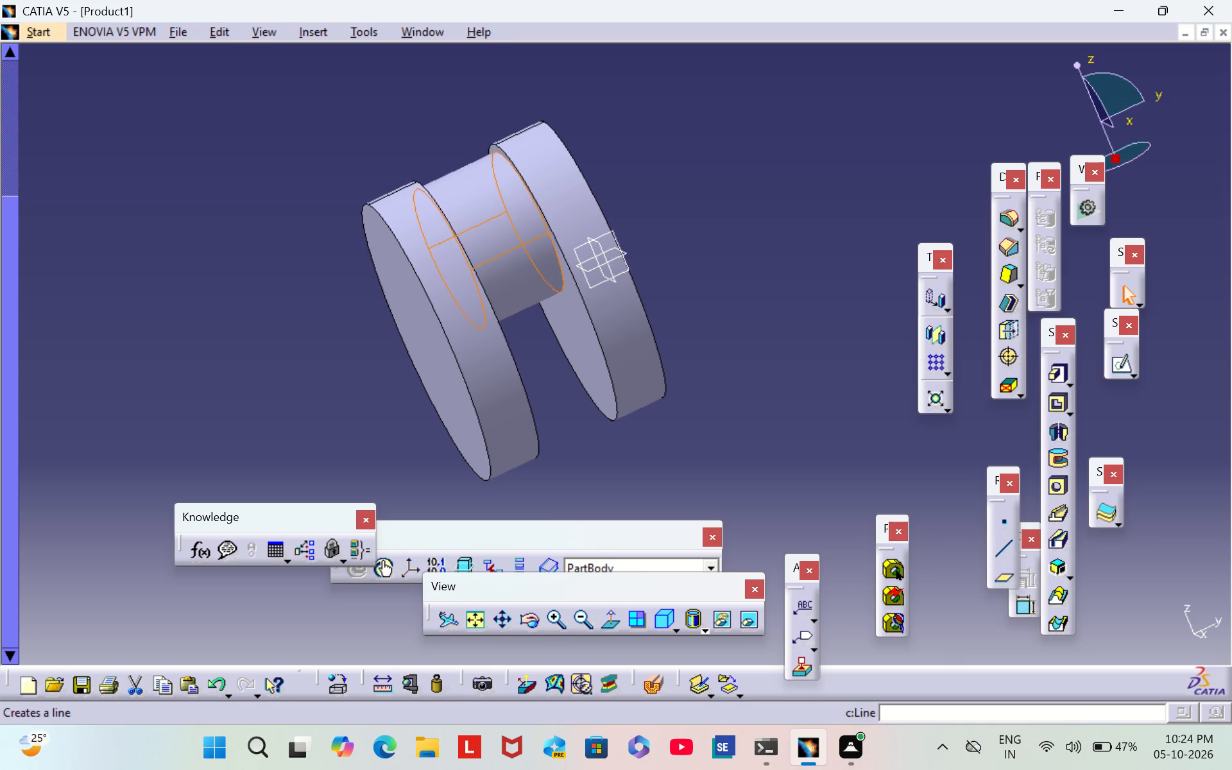
click(739, 351)
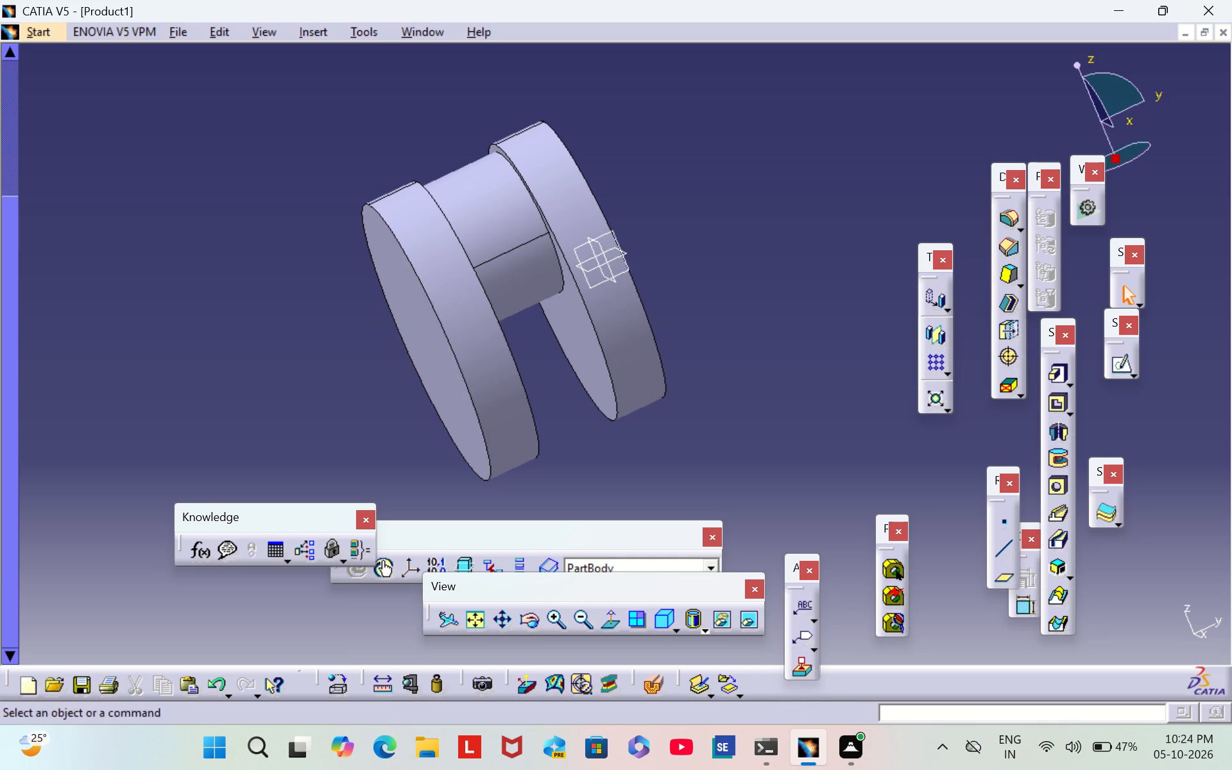
Examine the two elliptical discs and the circular pads joining them from several angles.
click(528, 619)
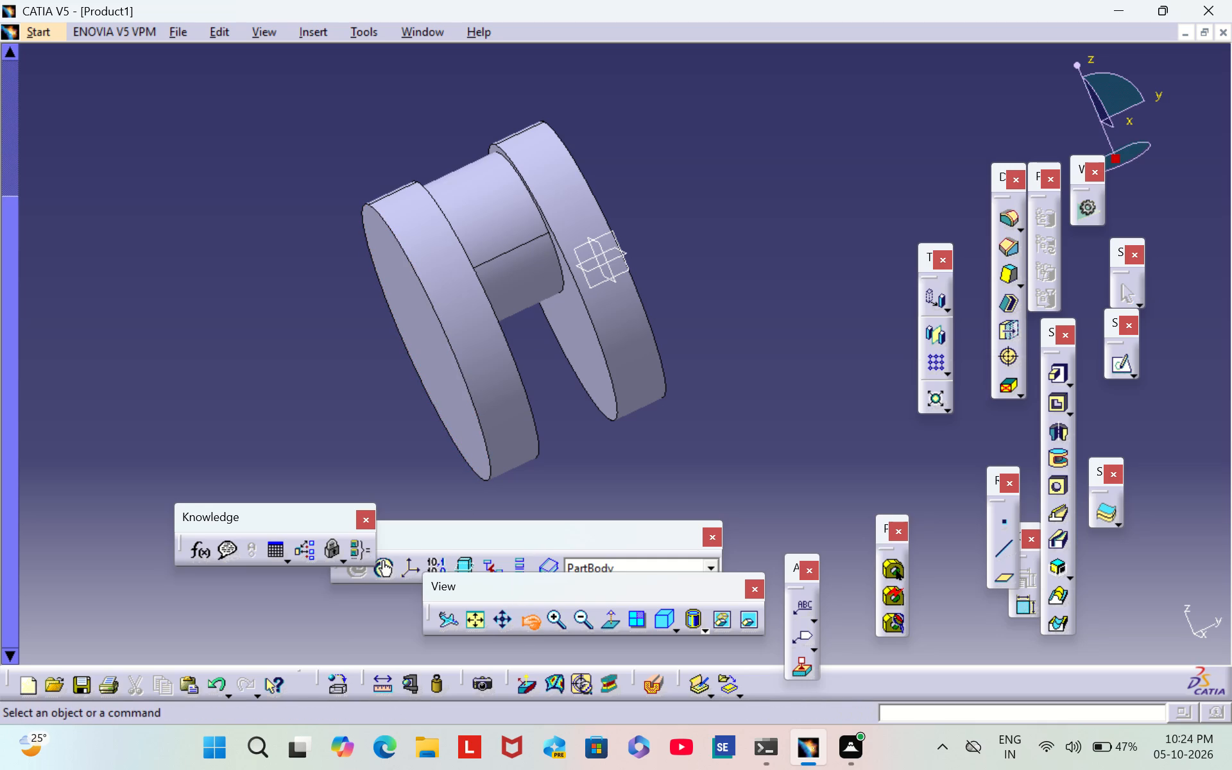
middle_drag(509, 363, 470, 320)
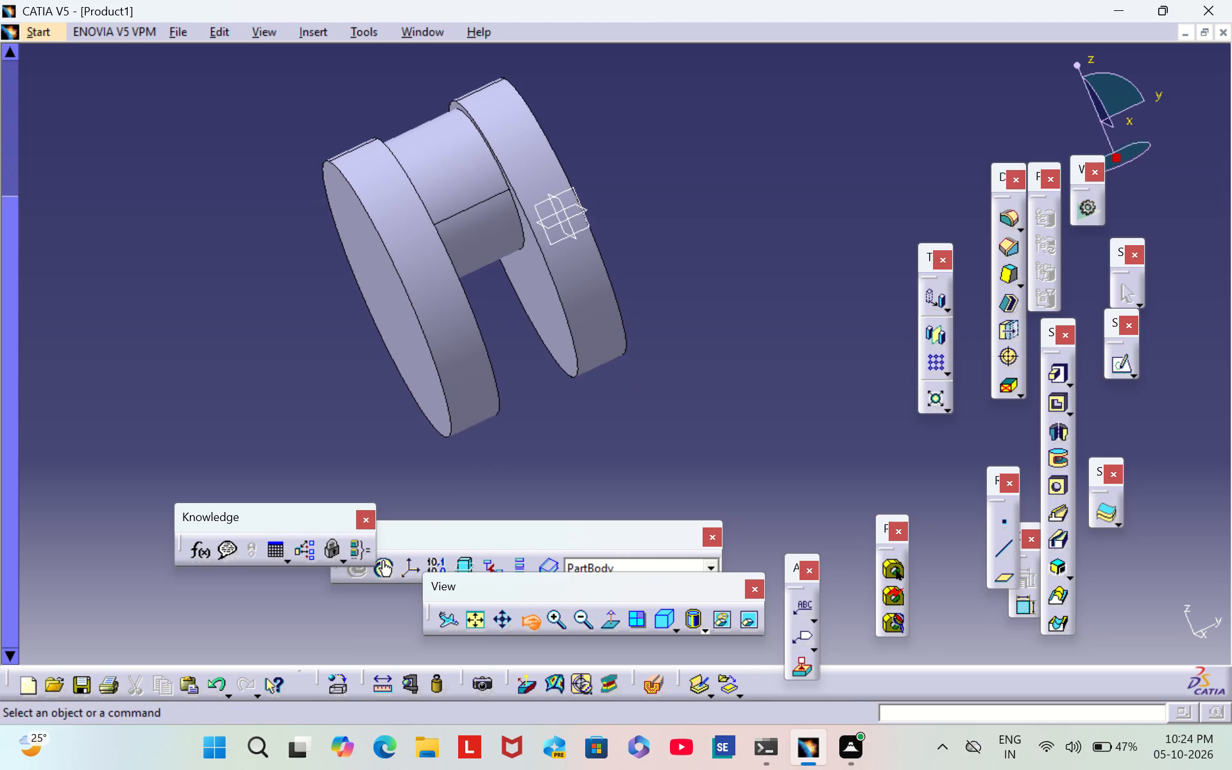
drag(552, 295, 674, 325)
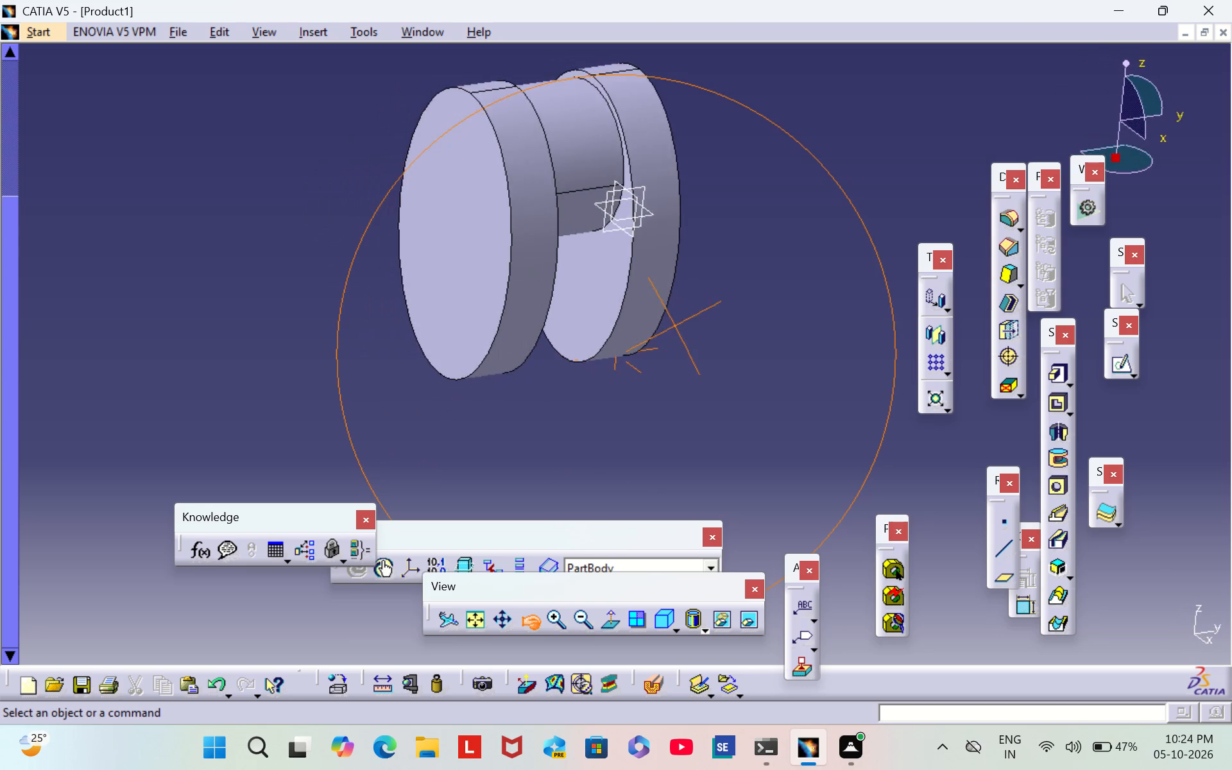
drag(674, 325, 609, 273)
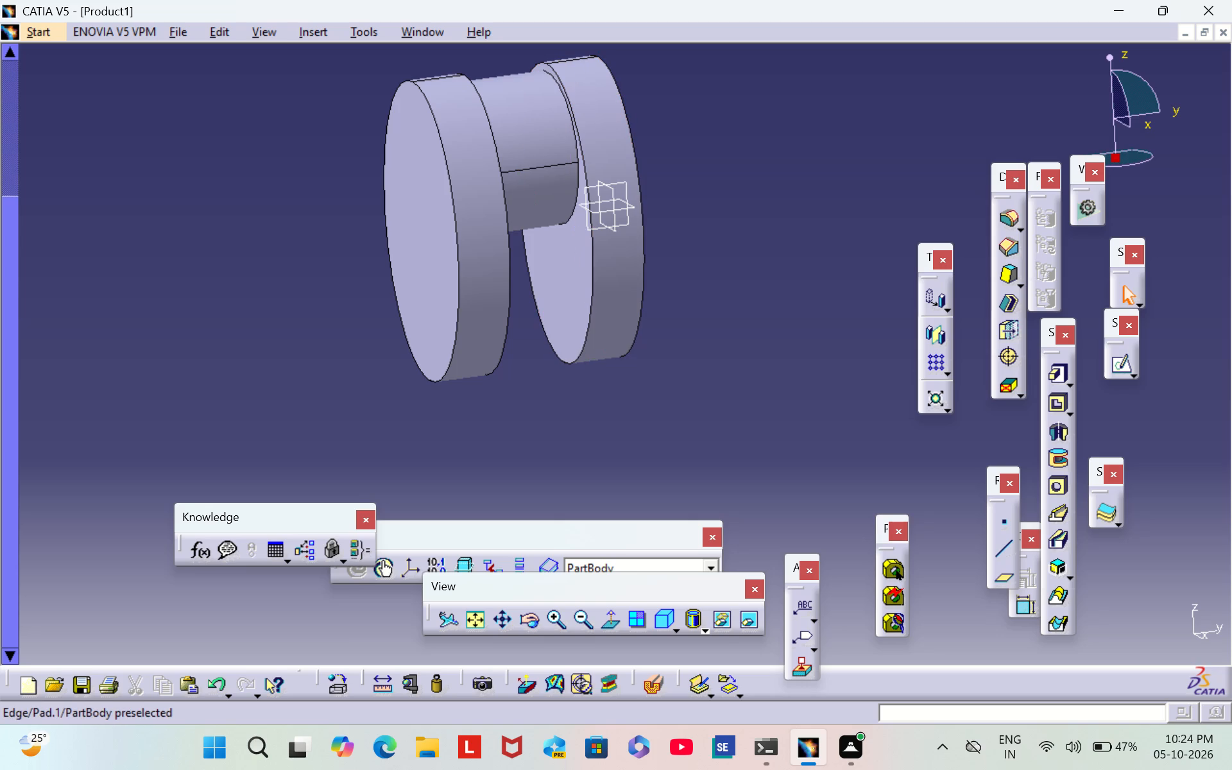
click(522, 626)
scroll(559, 160, down, 1)
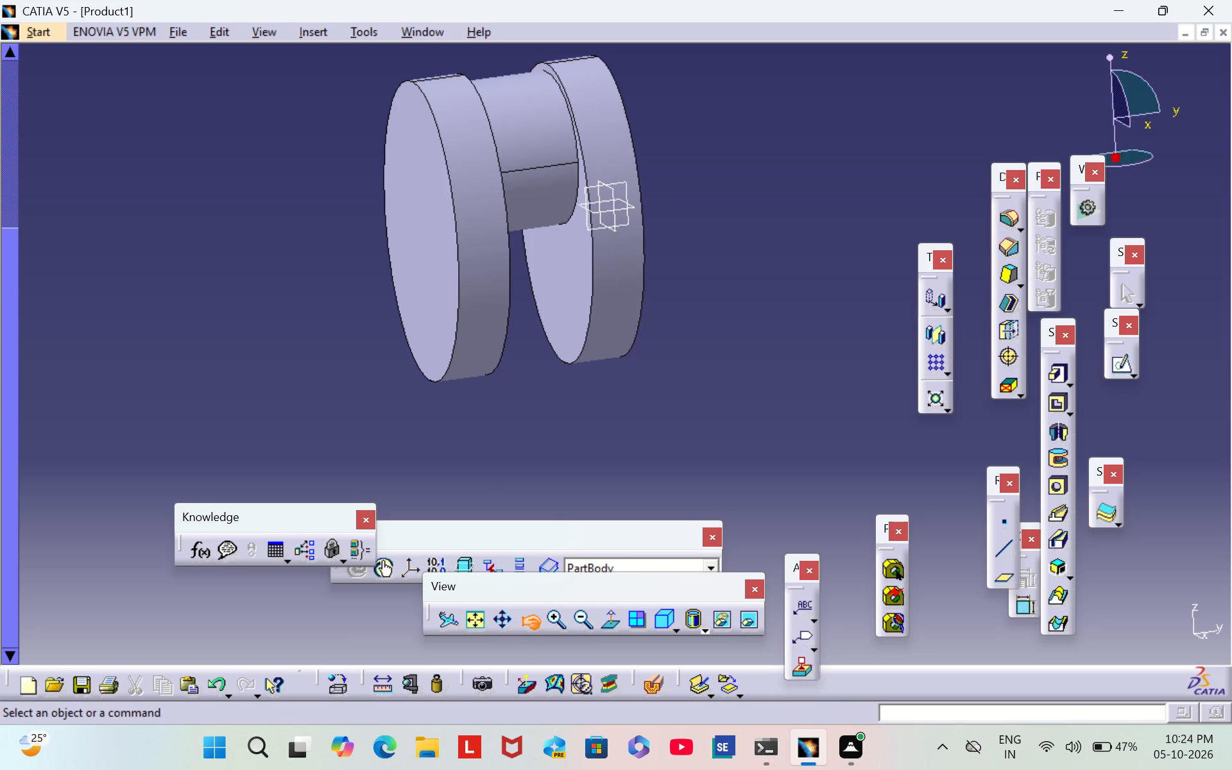
middle_drag(606, 168, 541, 266)
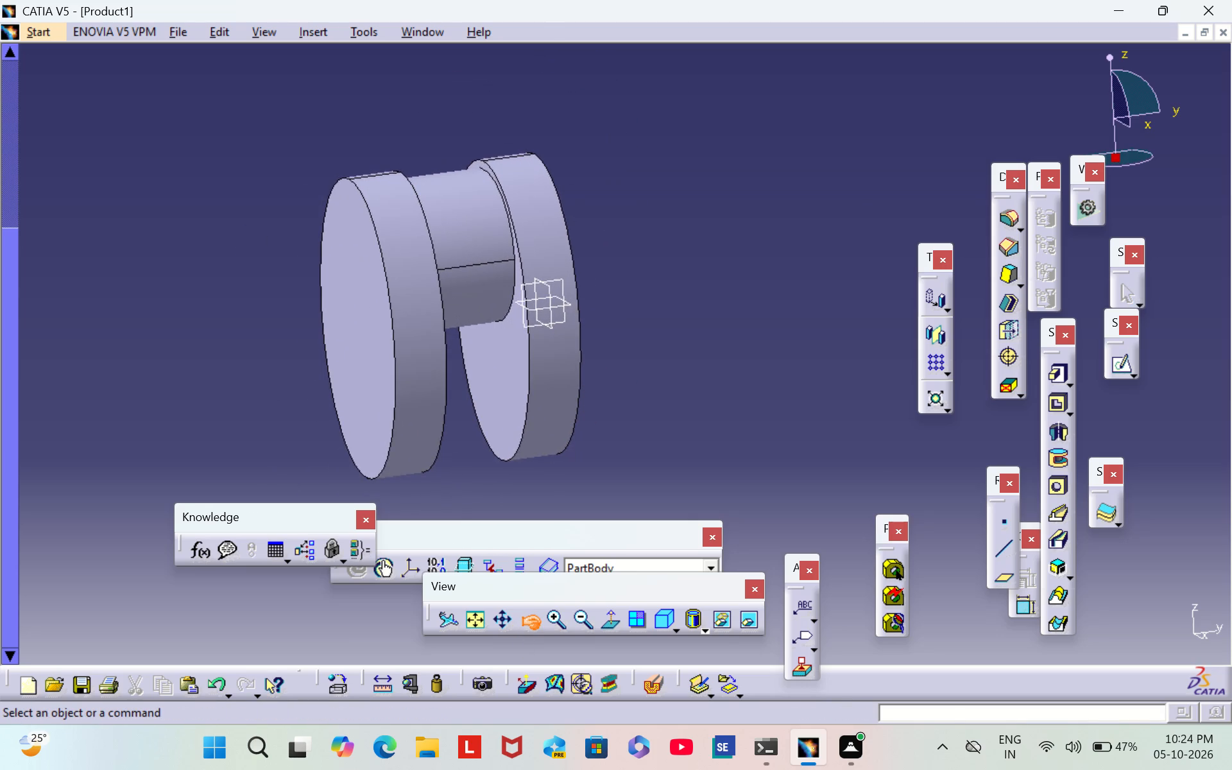
drag(547, 268, 444, 346)
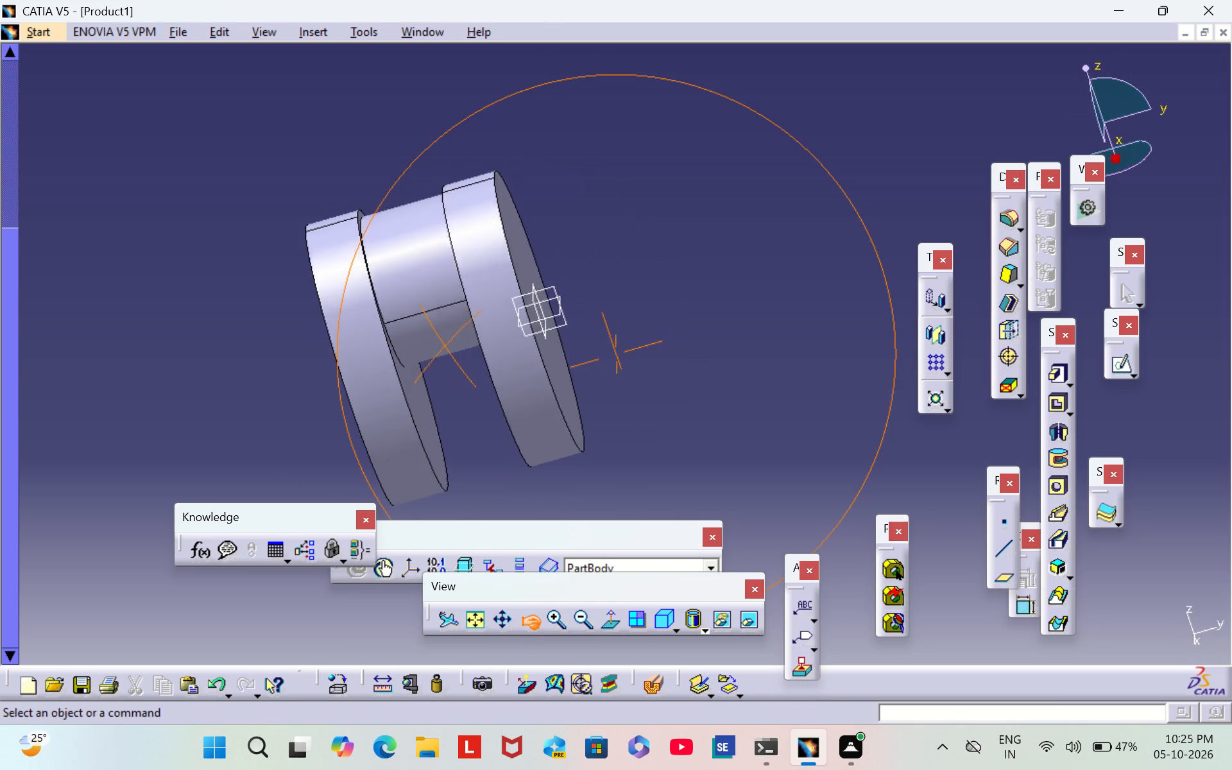
drag(444, 346, 430, 327)
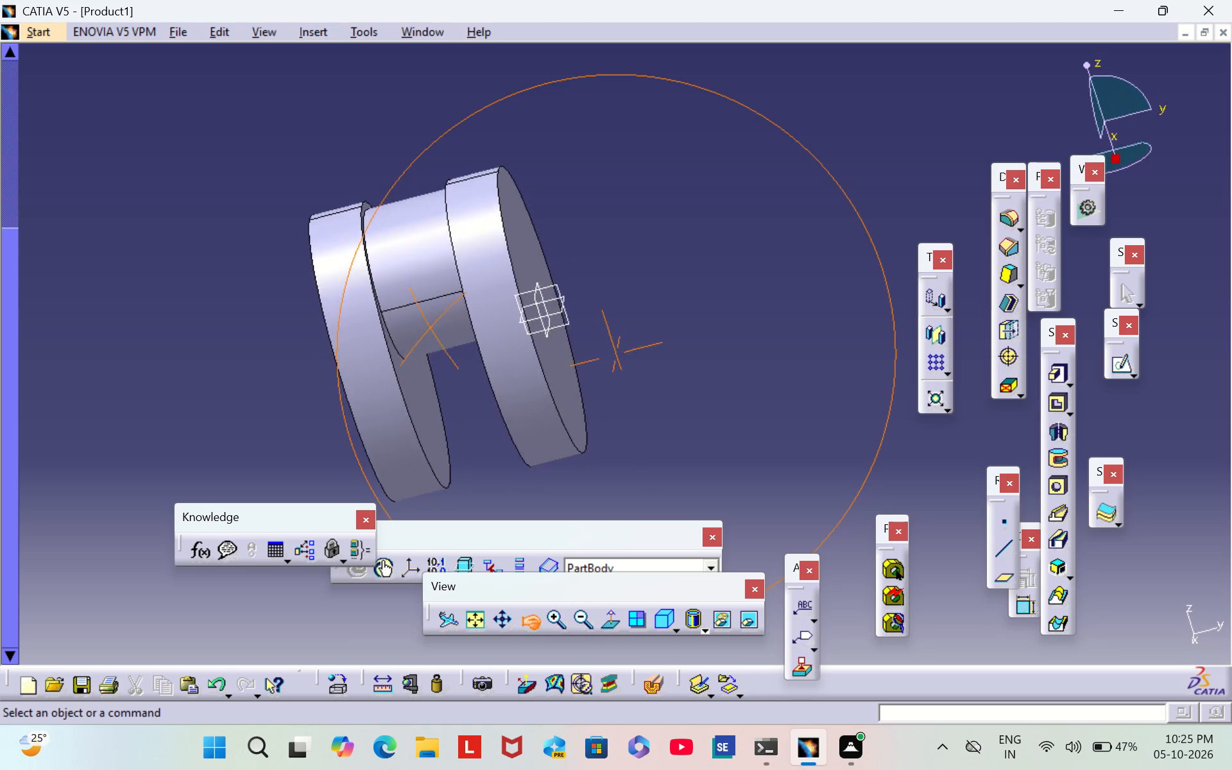
drag(430, 327, 388, 279)
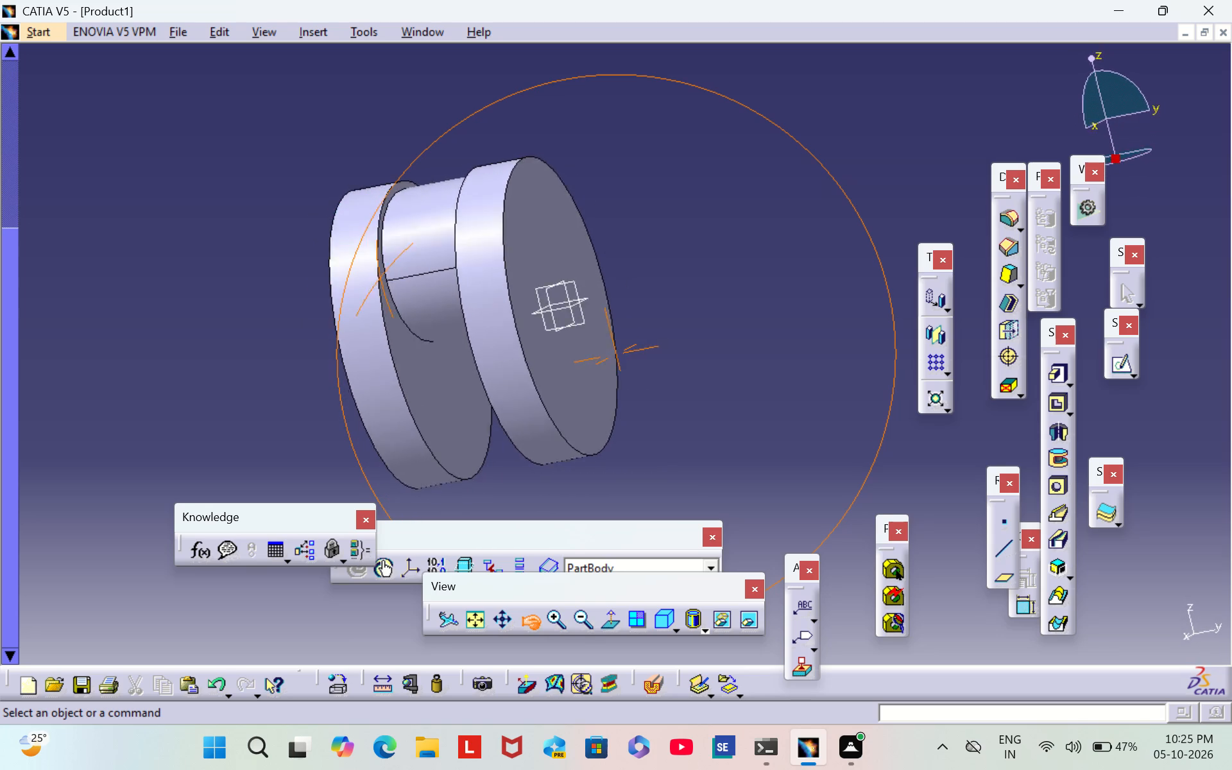
drag(388, 279, 400, 275)
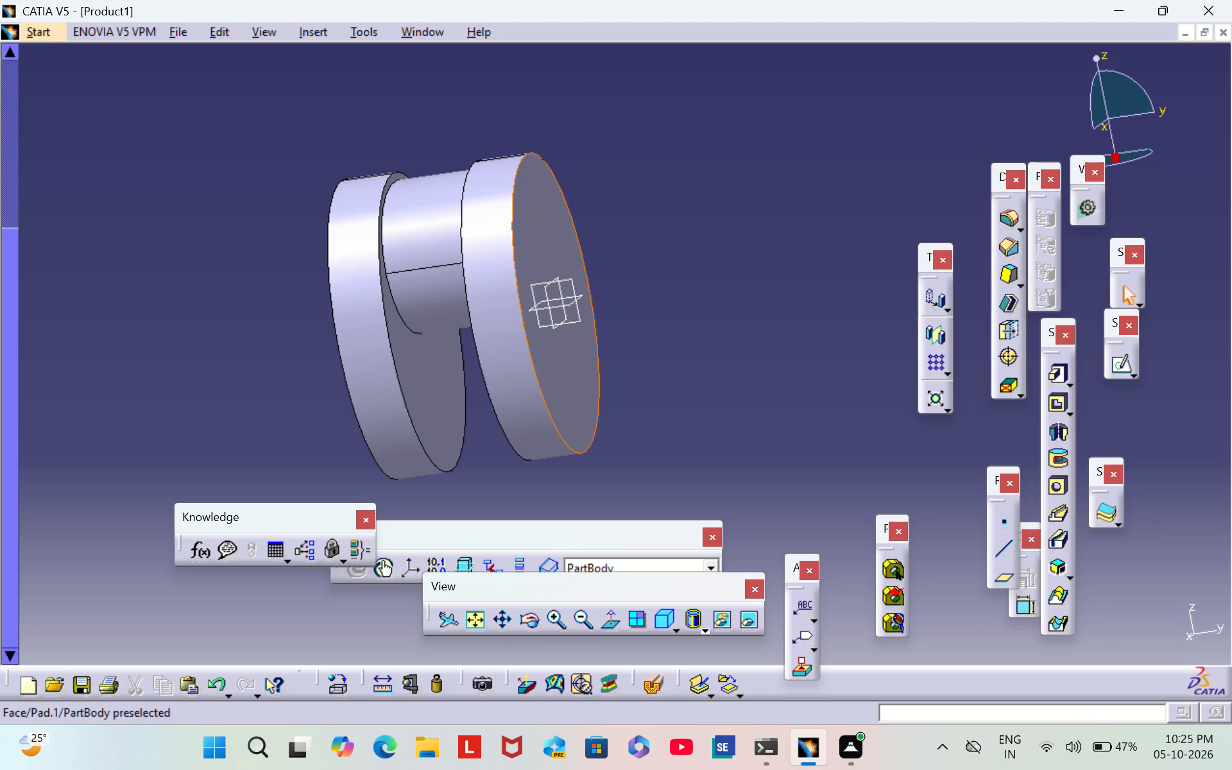
Create a plane offset 21/2+13 mm from the zx plane, with the direction reversed toward the gap between the discs.
click(564, 309)
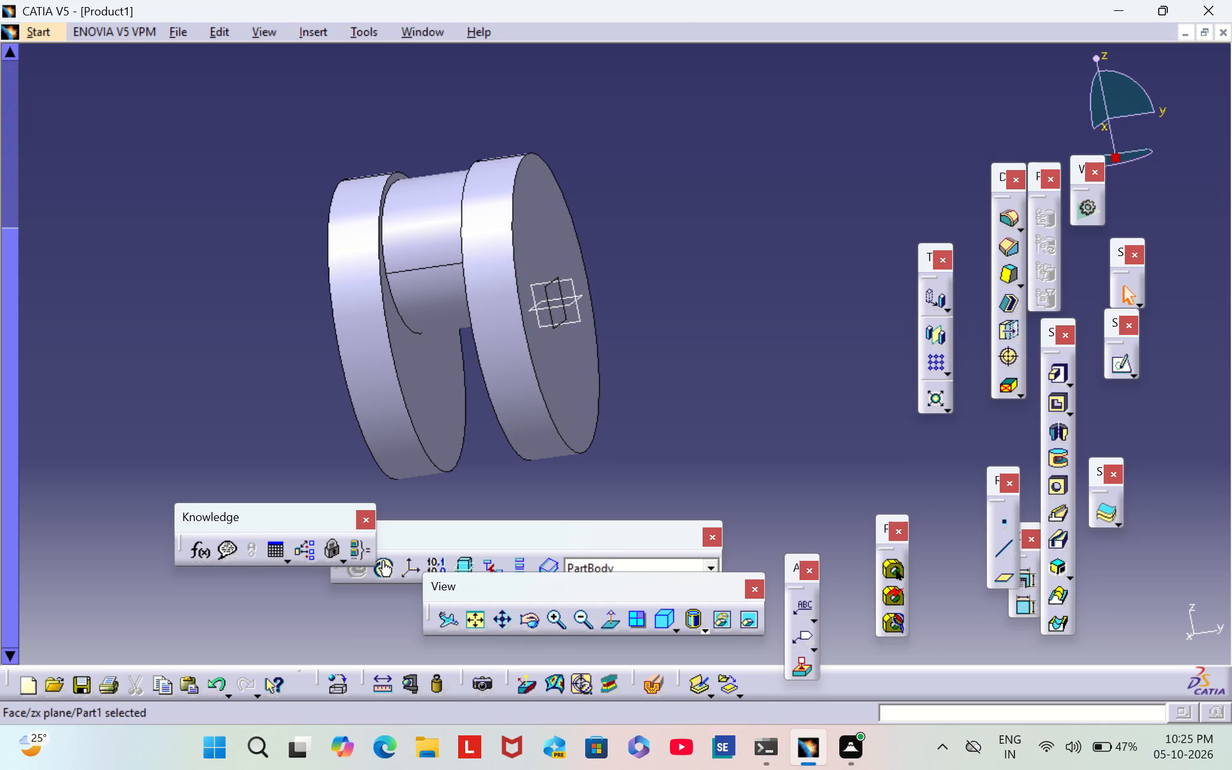
click(998, 581)
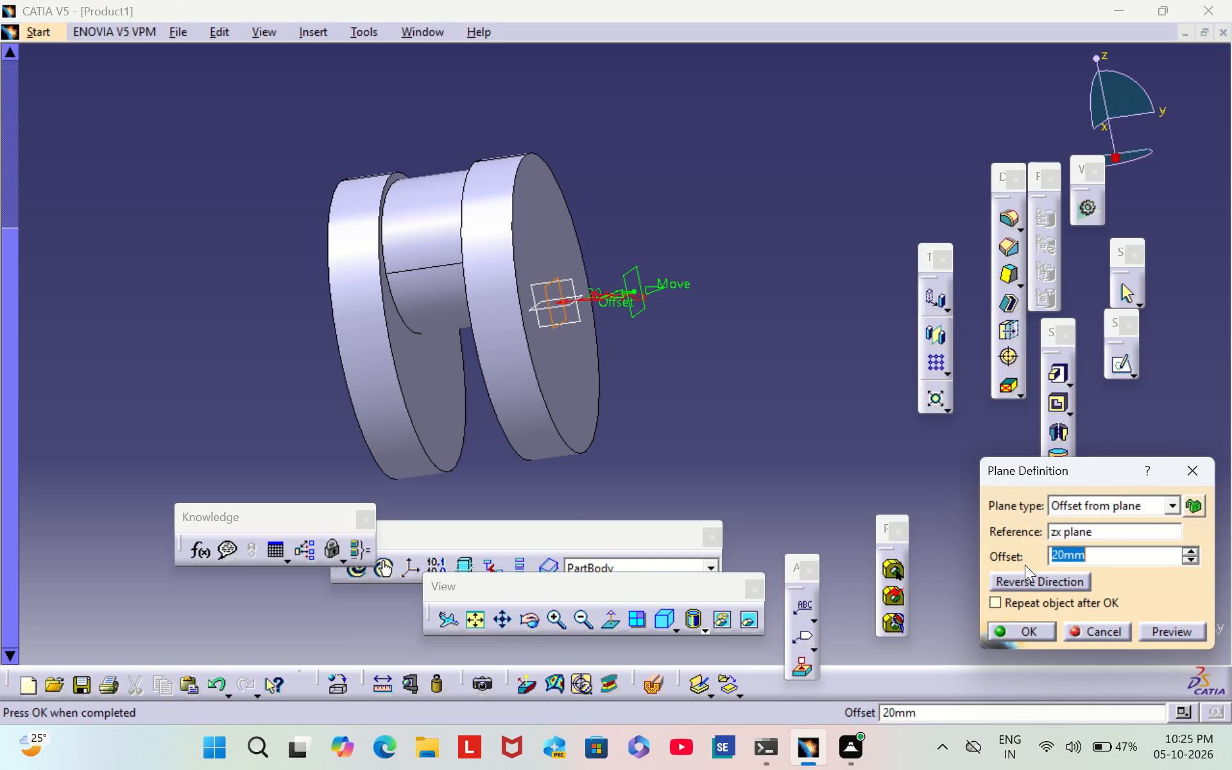
click(1023, 579)
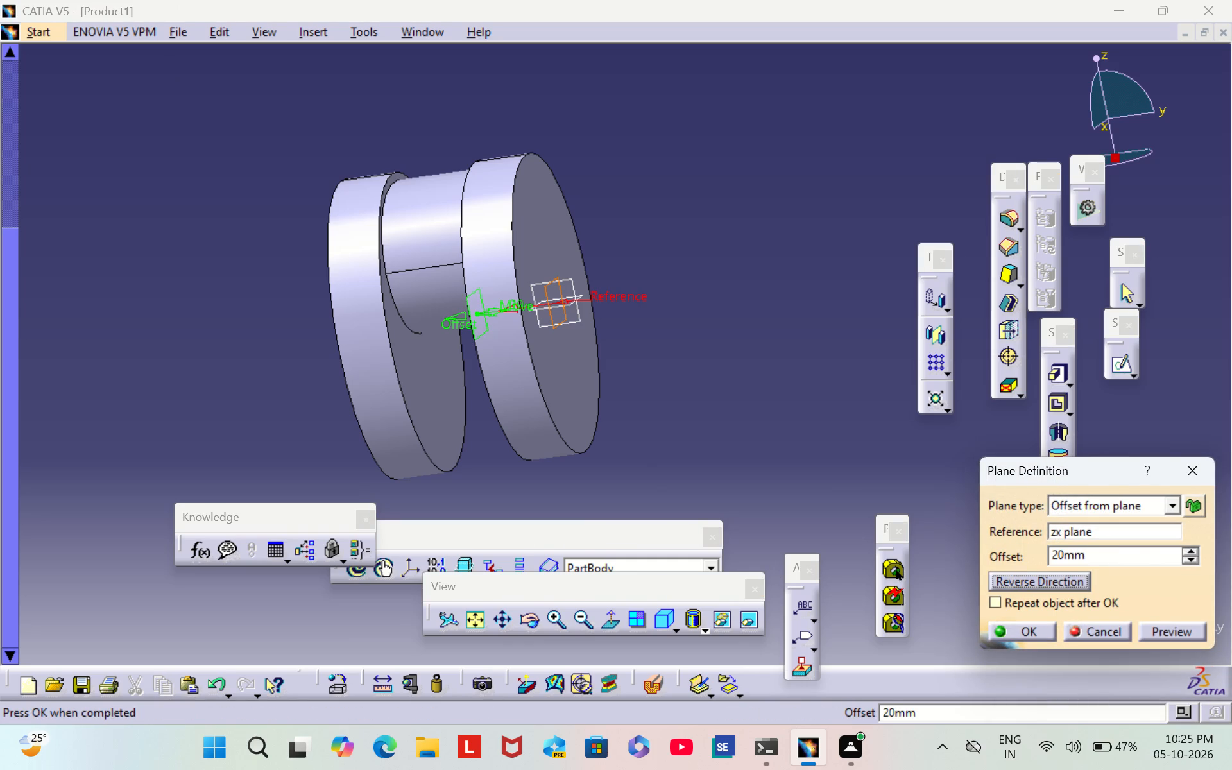
click(1122, 558)
key(BackSpace)
key(BackSpace)
key(BackSpace)
key(BackSpace)
key(BackSpace)
key(BackSpace)
key(BackSpace)
key(BackSpace)
key(BackSpace)
key(BackSpace)
key(BackSpace)
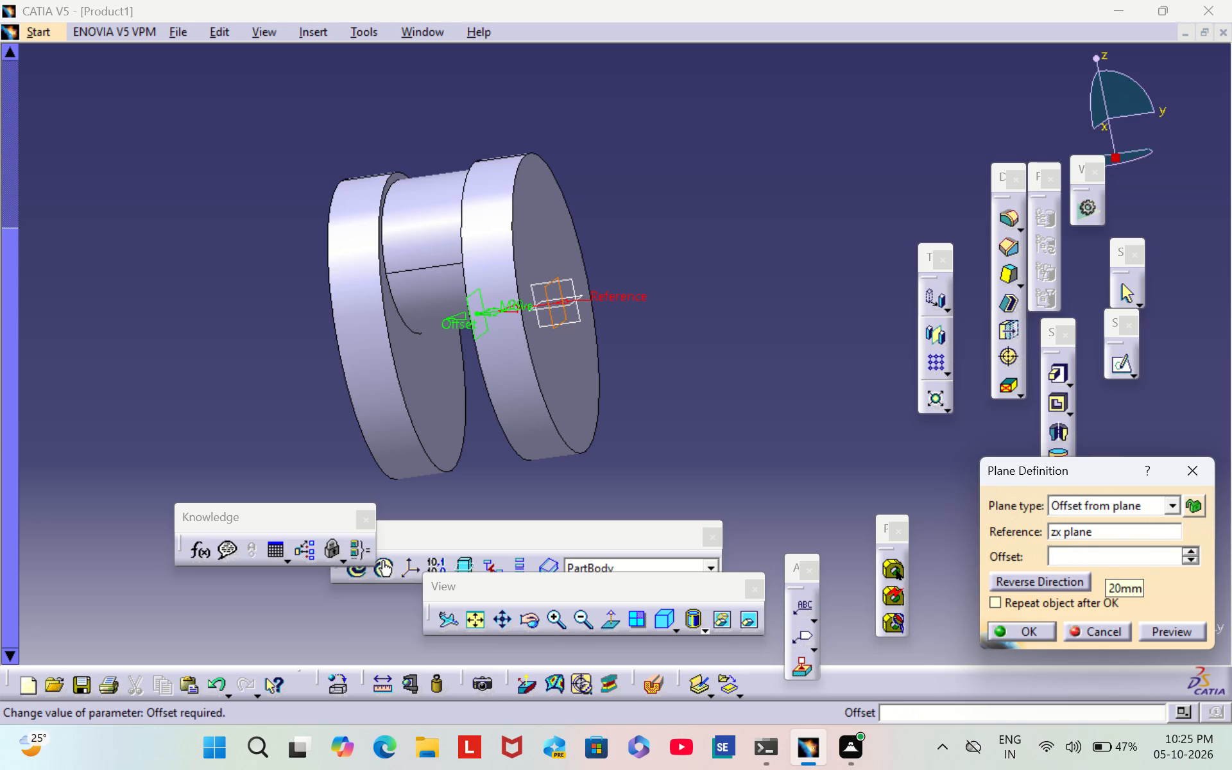
text(21)
key(slash)
key(2)
key(equal)
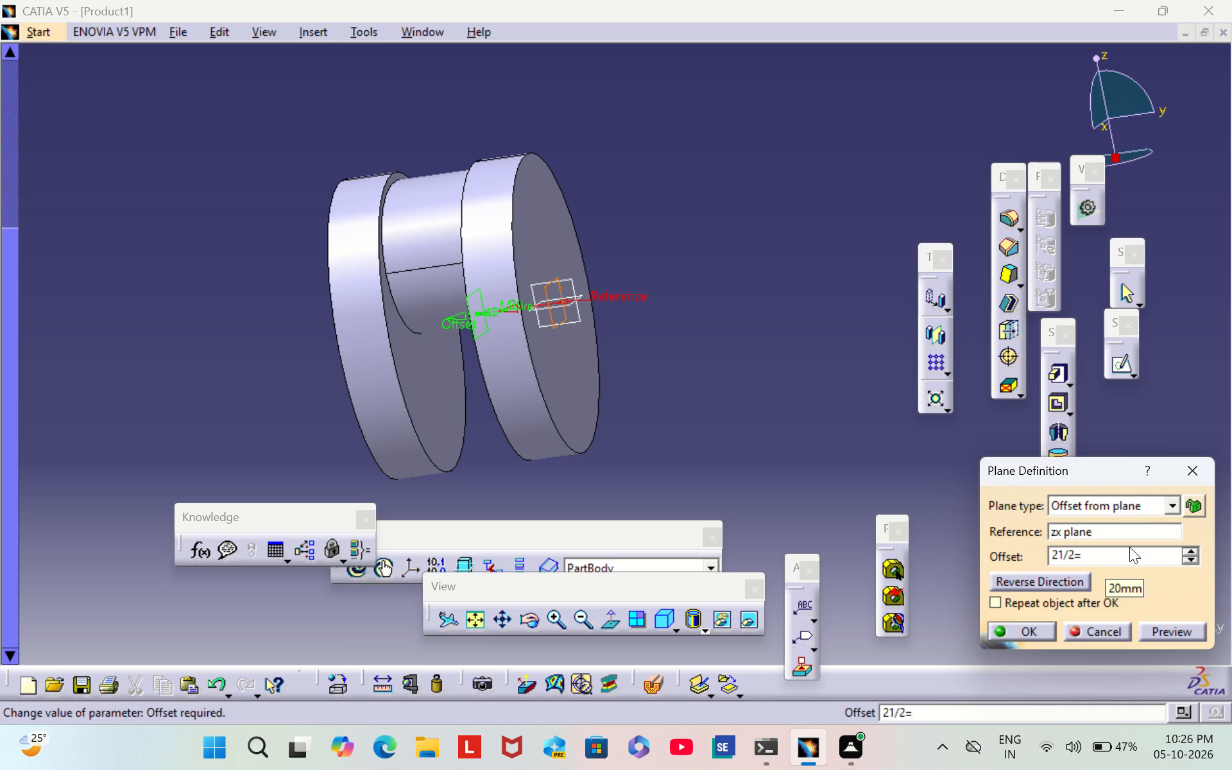
key(BackSpace)
key(shift+plus)
text(13)
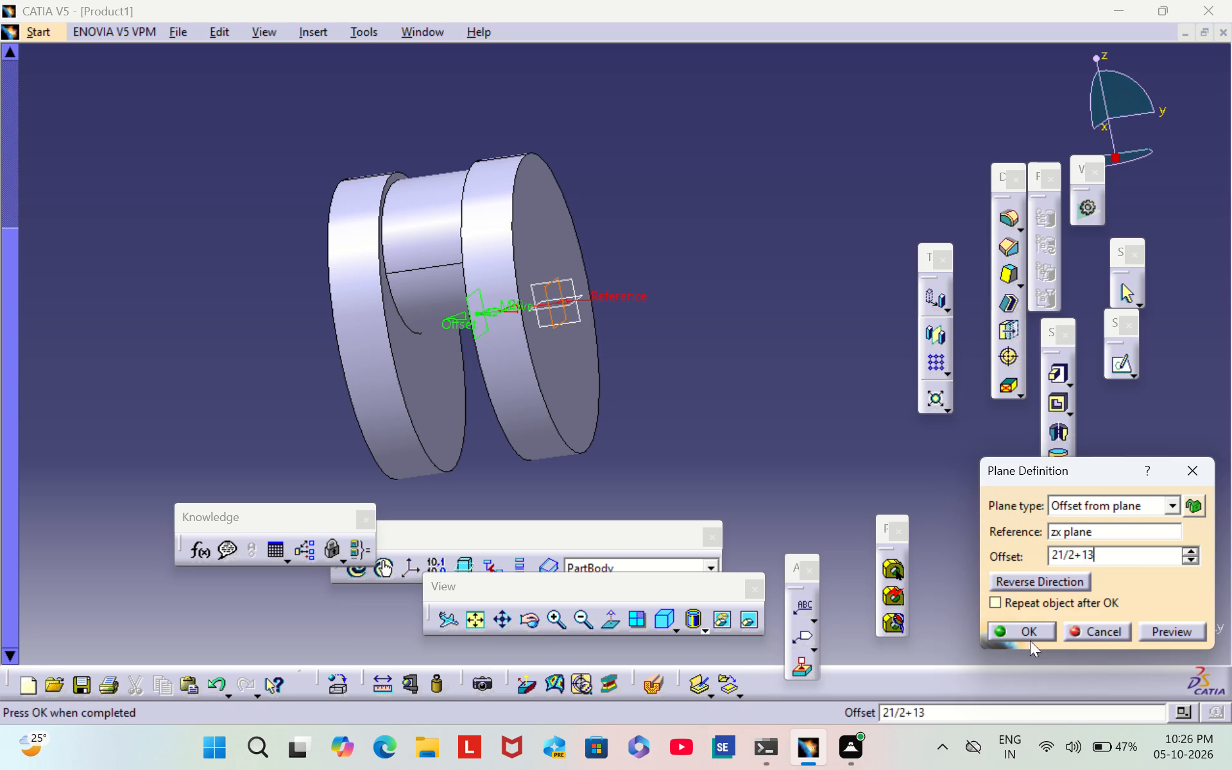
click(1025, 631)
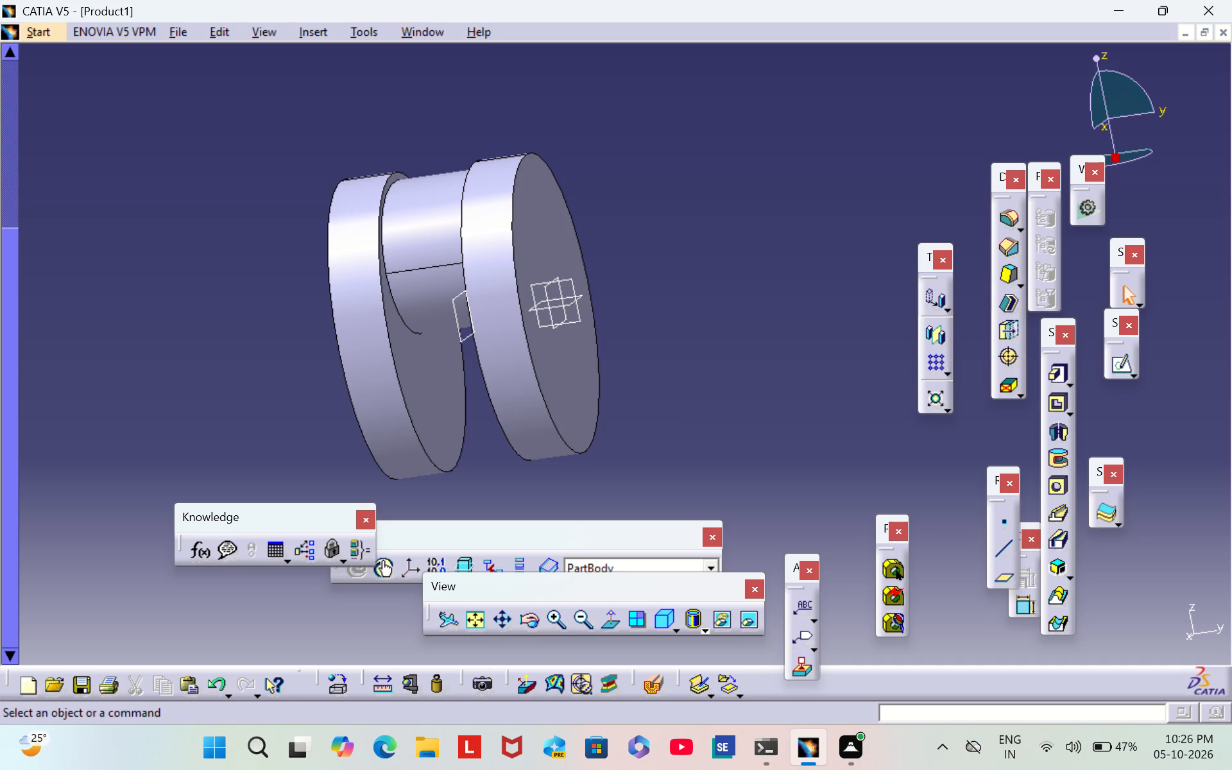
click(701, 311)
Examine from several angles where the new offset plane sits relative to the two elliptical discs.
click(531, 620)
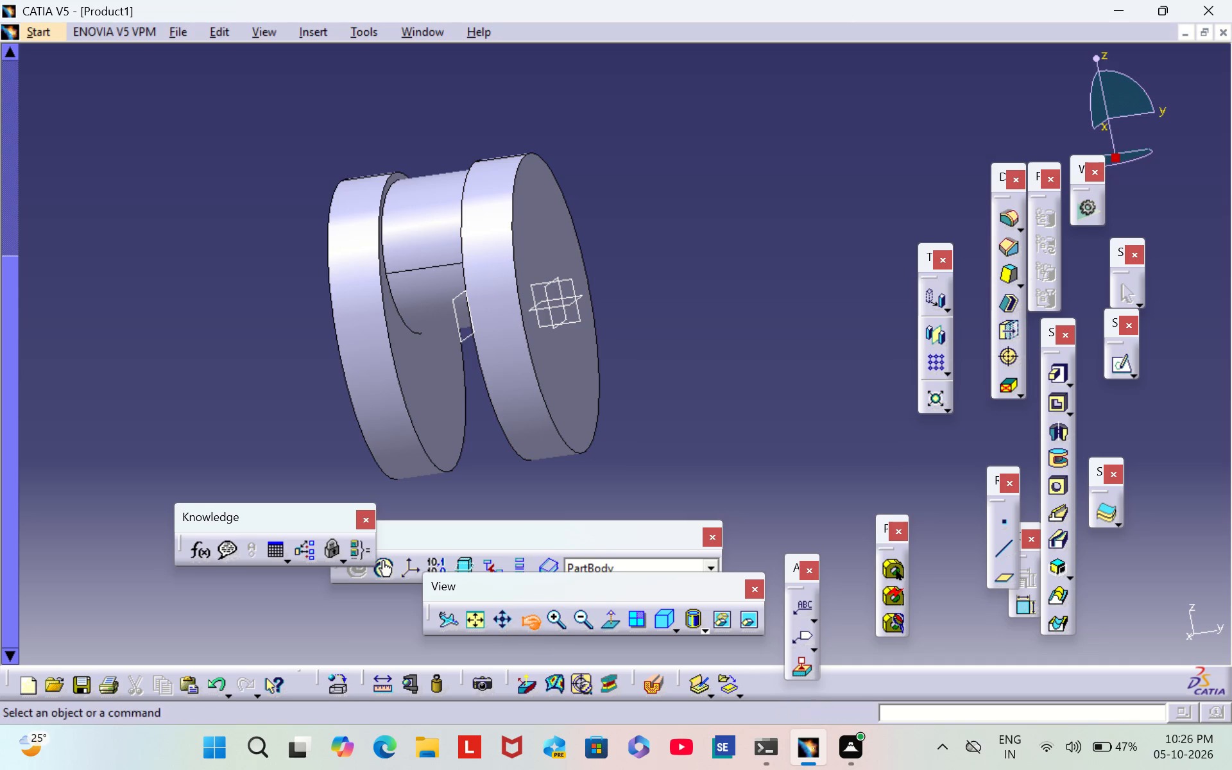
scroll(629, 386, down, 1)
middle_drag(629, 386, 627, 399)
middle_drag(542, 438, 567, 312)
scroll(542, 438, down, 1)
middle_drag(588, 294, 562, 348)
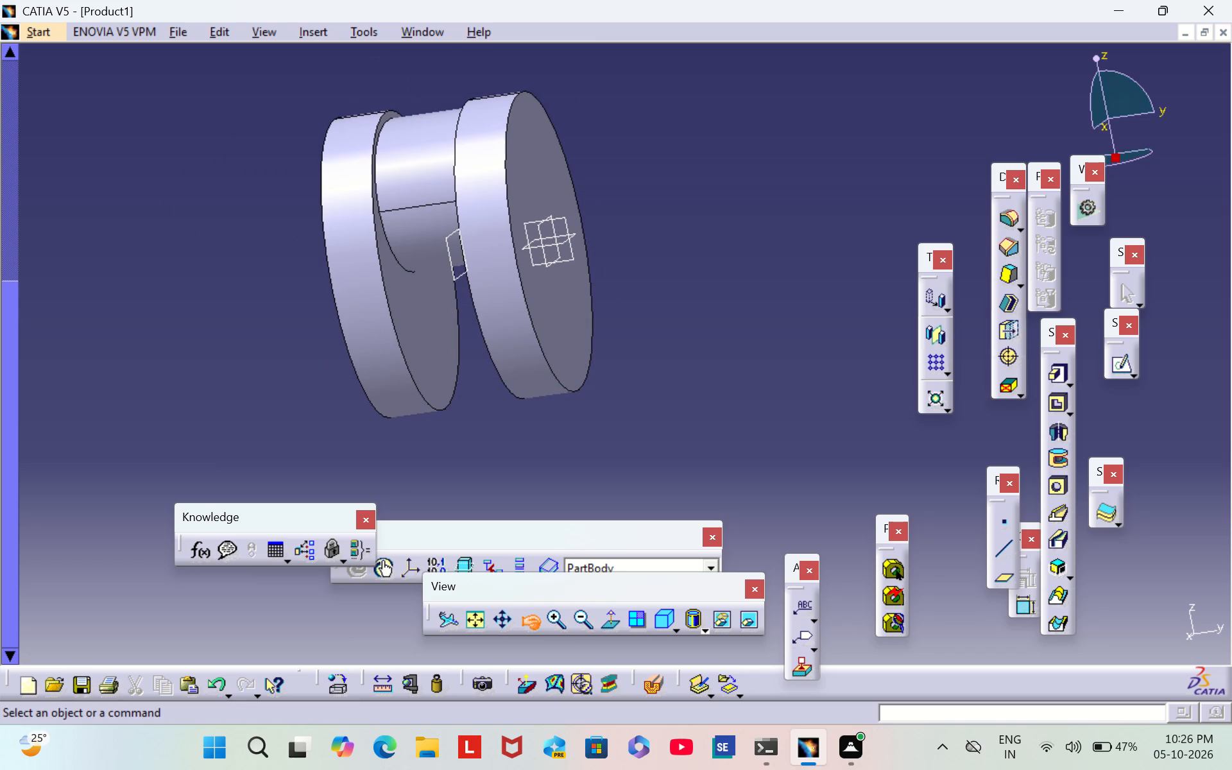
click(533, 302)
drag(560, 294, 506, 353)
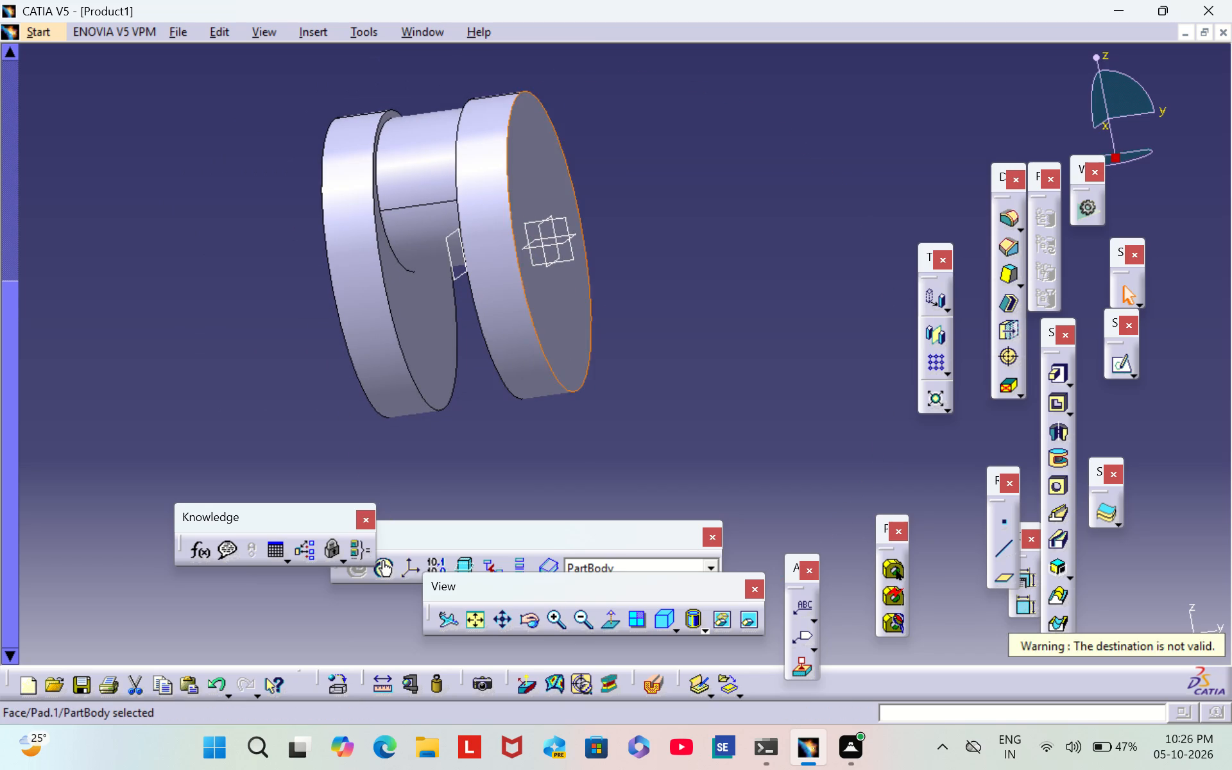
drag(551, 318, 496, 377)
click(531, 615)
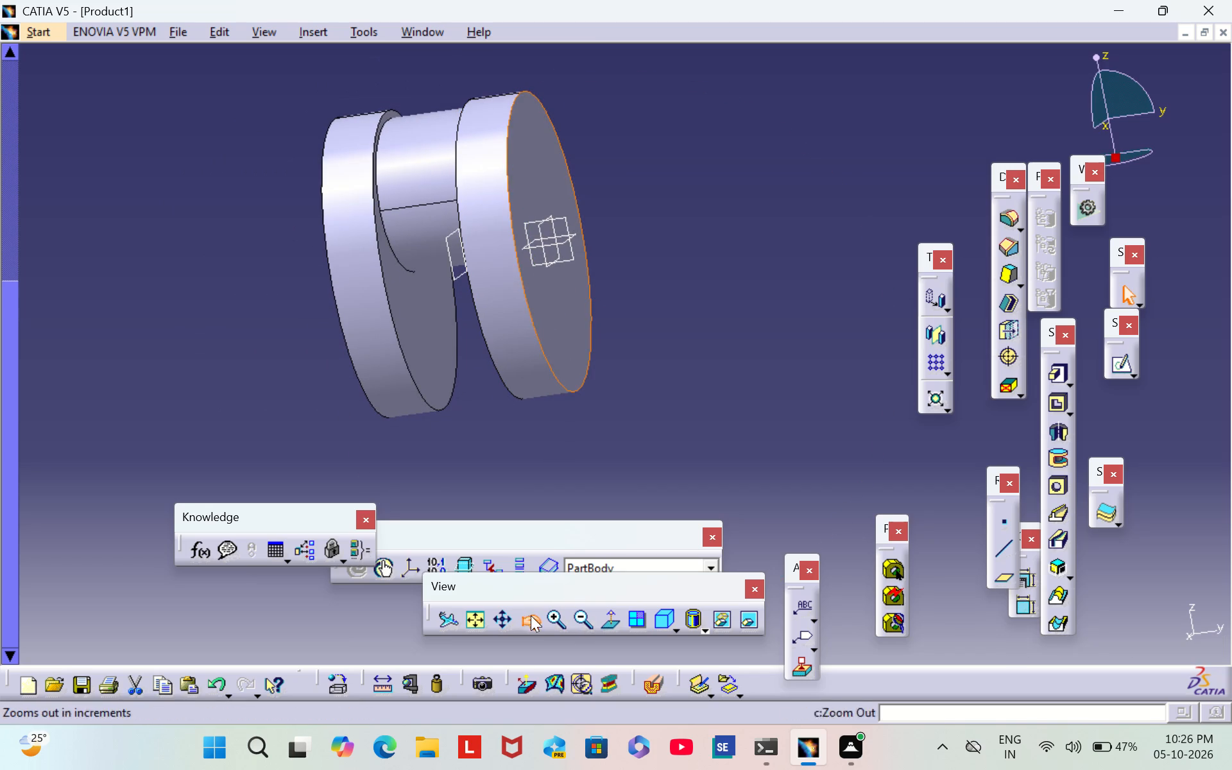
drag(543, 319, 595, 230)
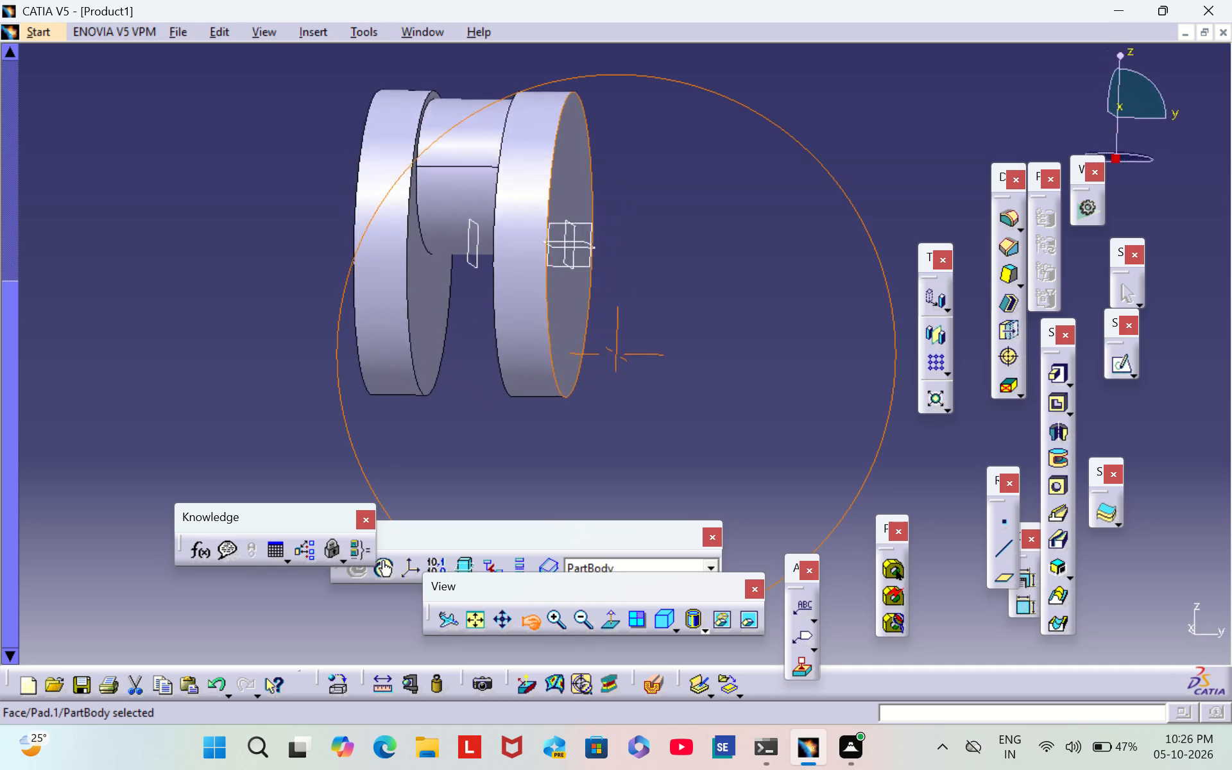
drag(595, 230, 486, 295)
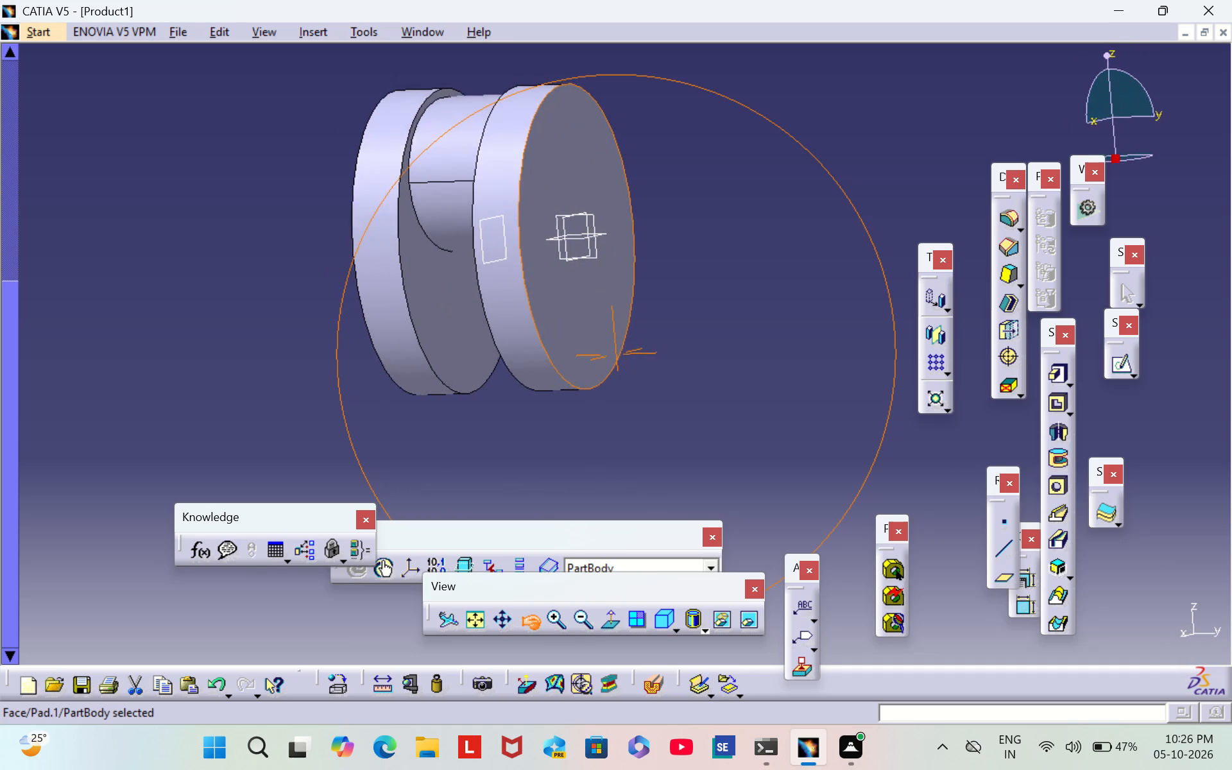
drag(486, 295, 551, 289)
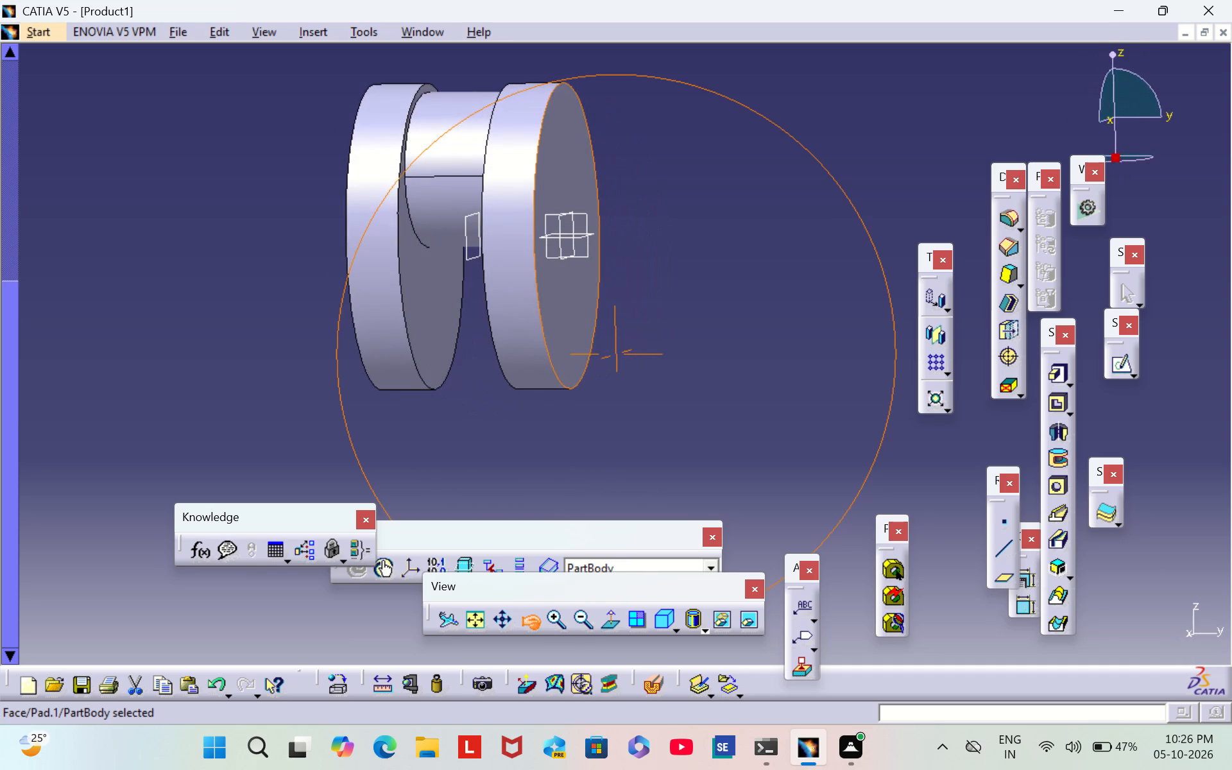
drag(551, 289, 552, 311)
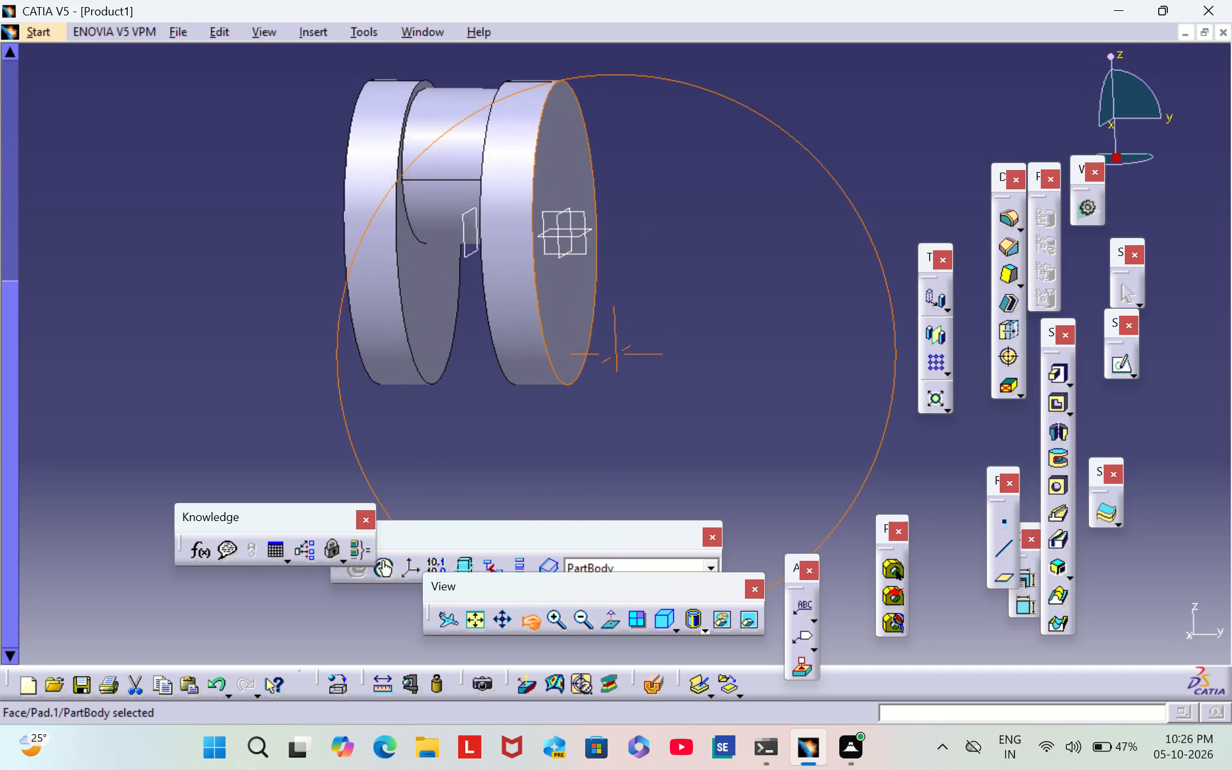
drag(552, 311, 529, 299)
click(691, 234)
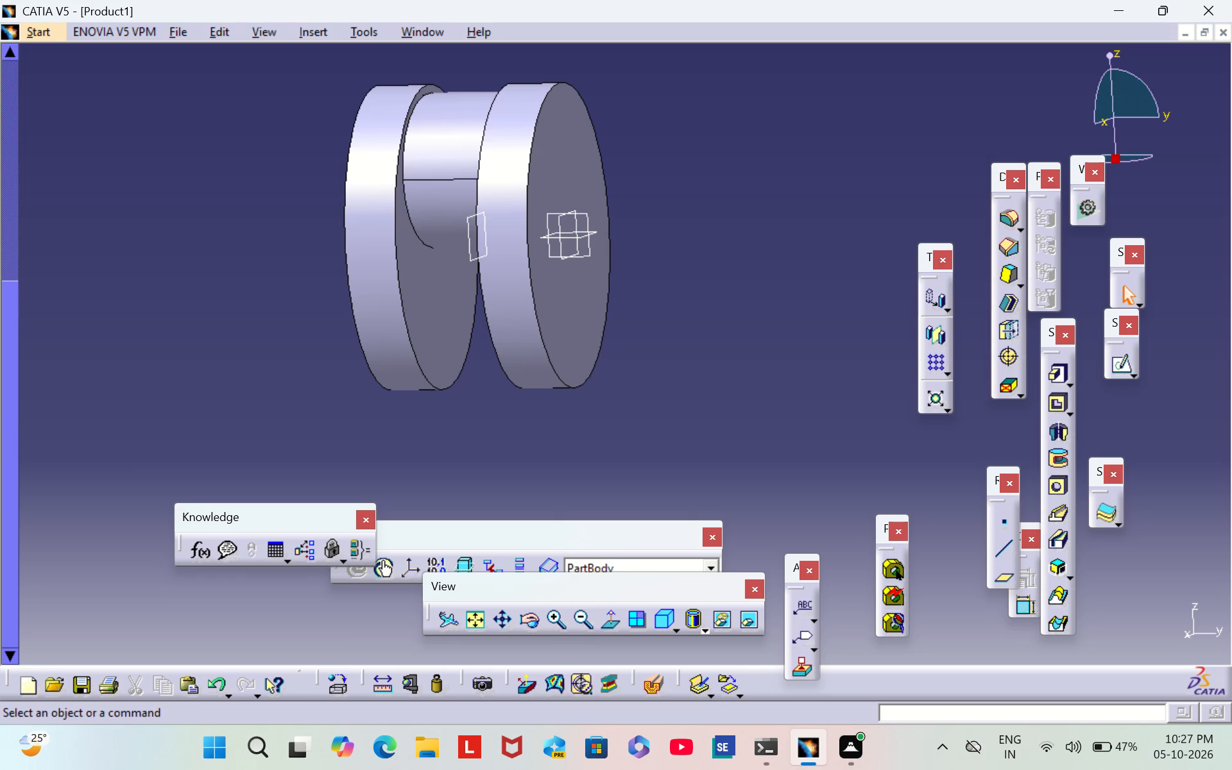
Examine Part1's feature tree, expanding PartBody, its two pads, the circular pad's sketch and the offset plane.
scroll(46, 143, up, 6)
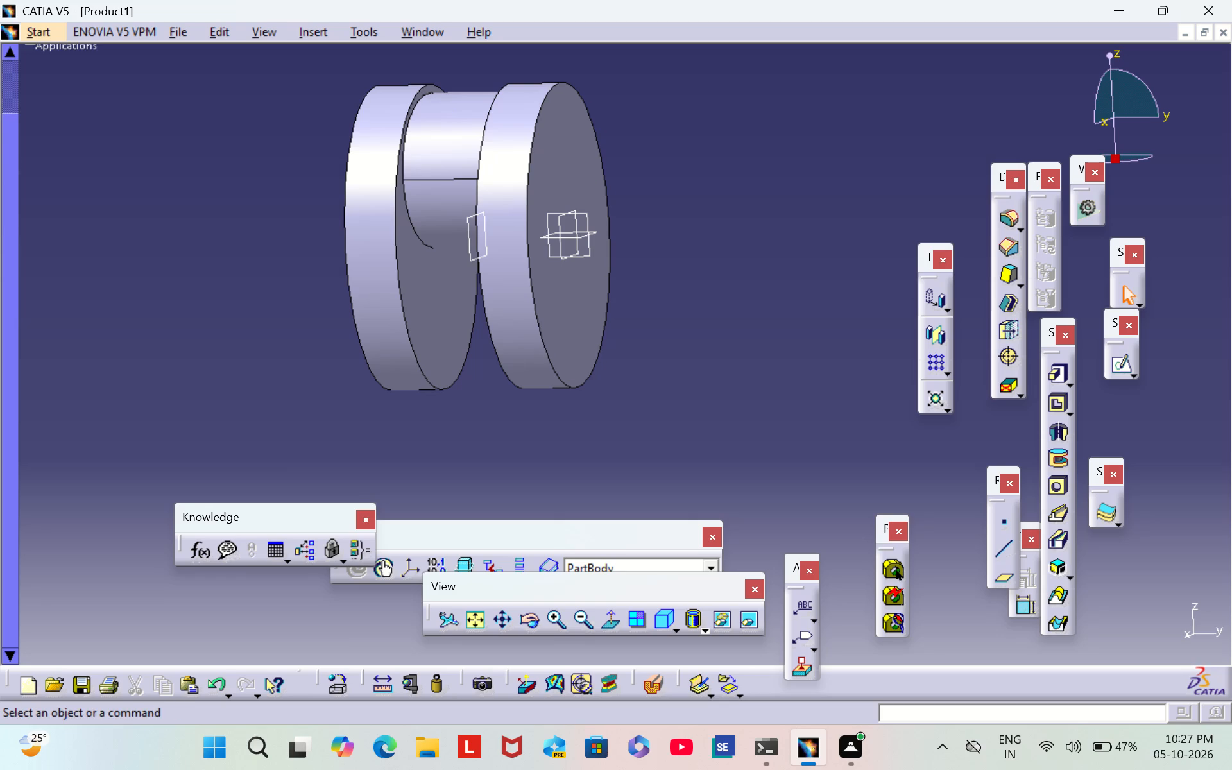
scroll(46, 140, up, 1)
scroll(46, 140, down, 1)
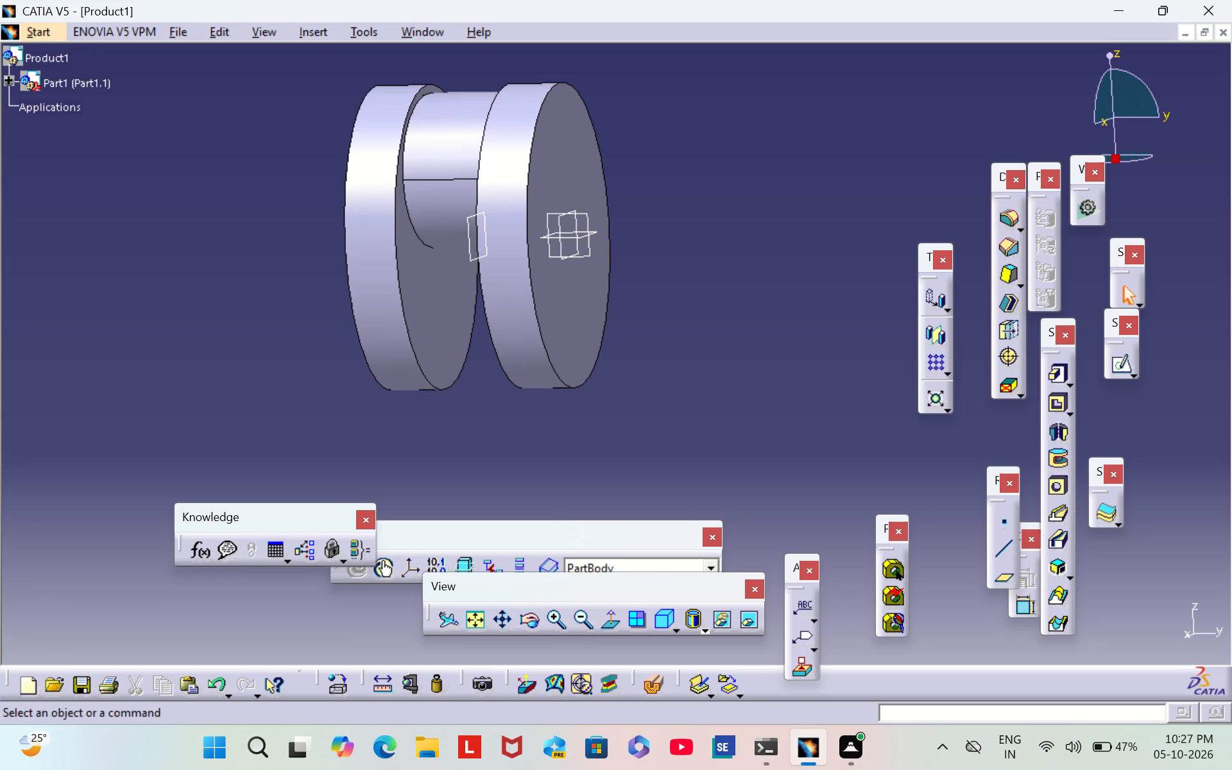
click(12, 78)
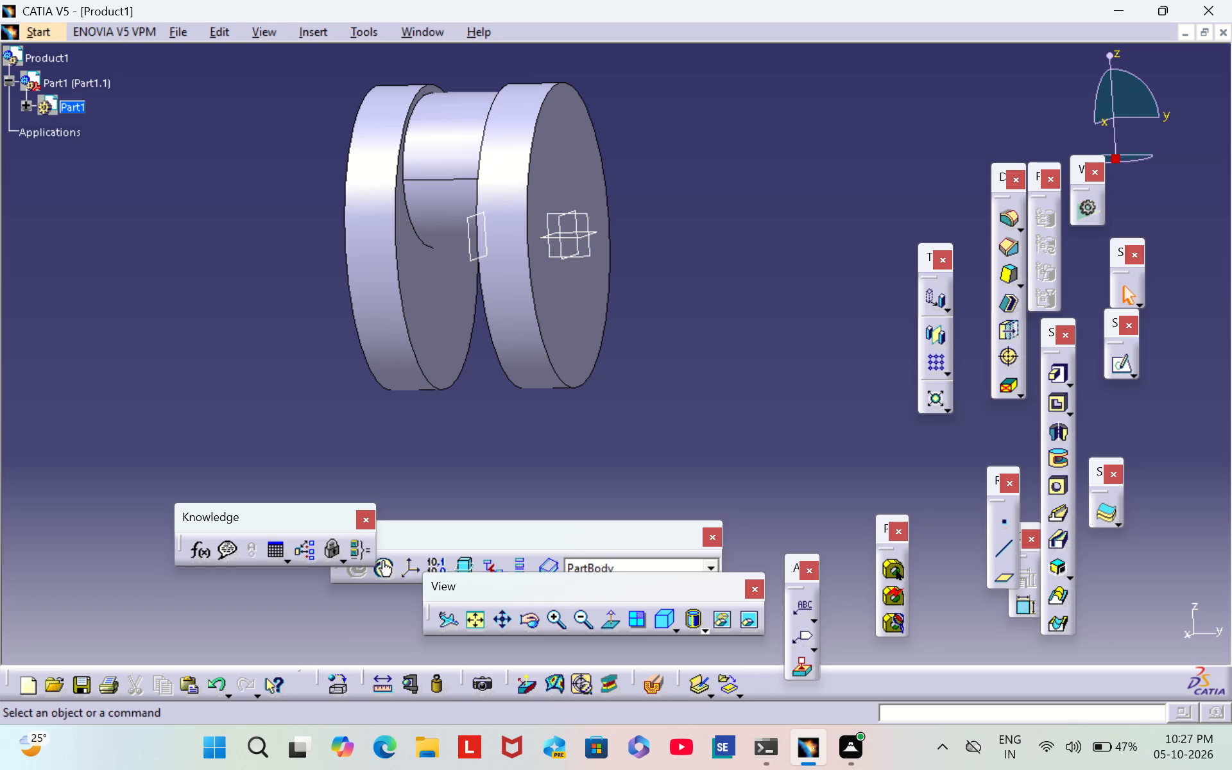
click(24, 101)
click(26, 106)
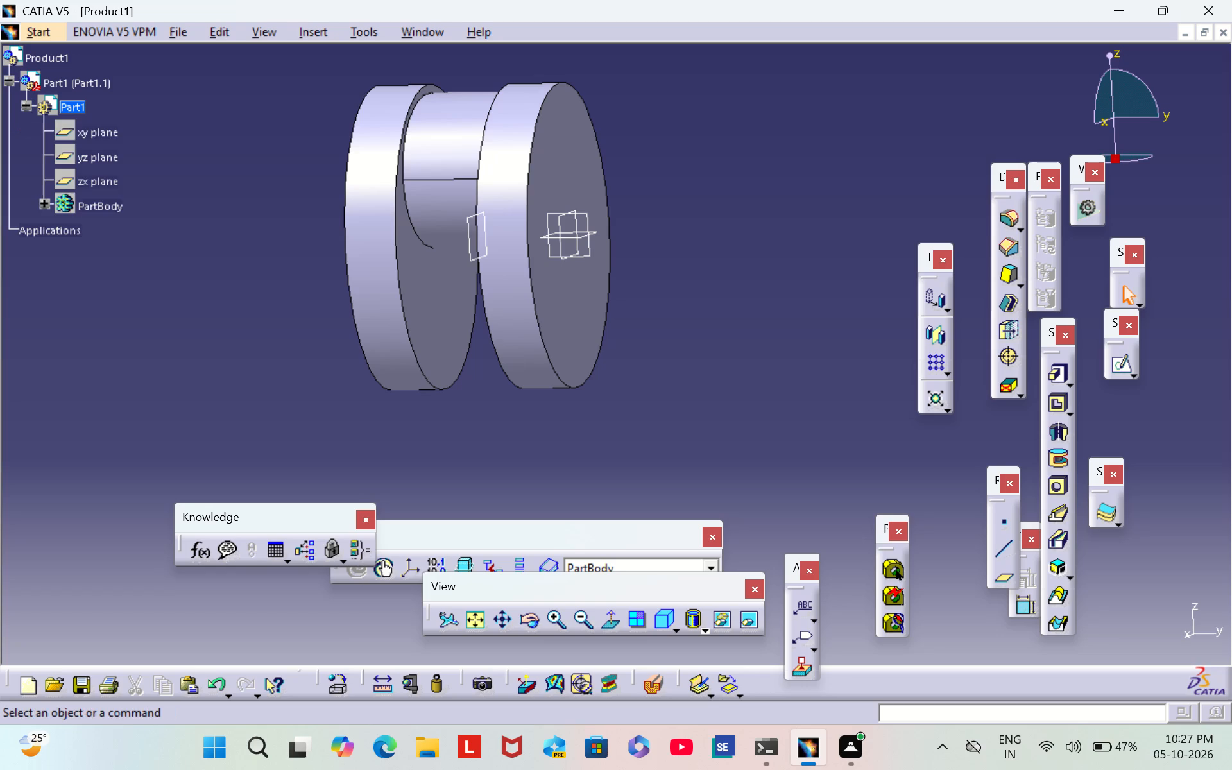
click(47, 203)
click(64, 227)
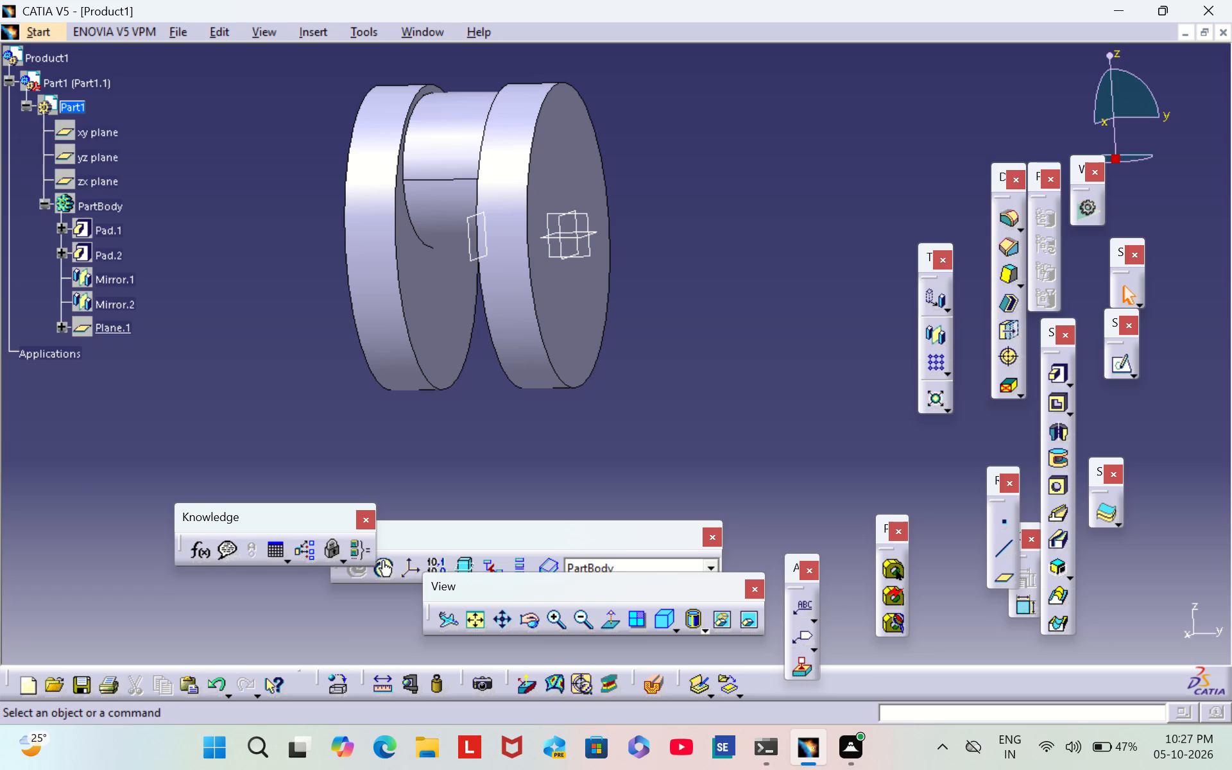
click(62, 277)
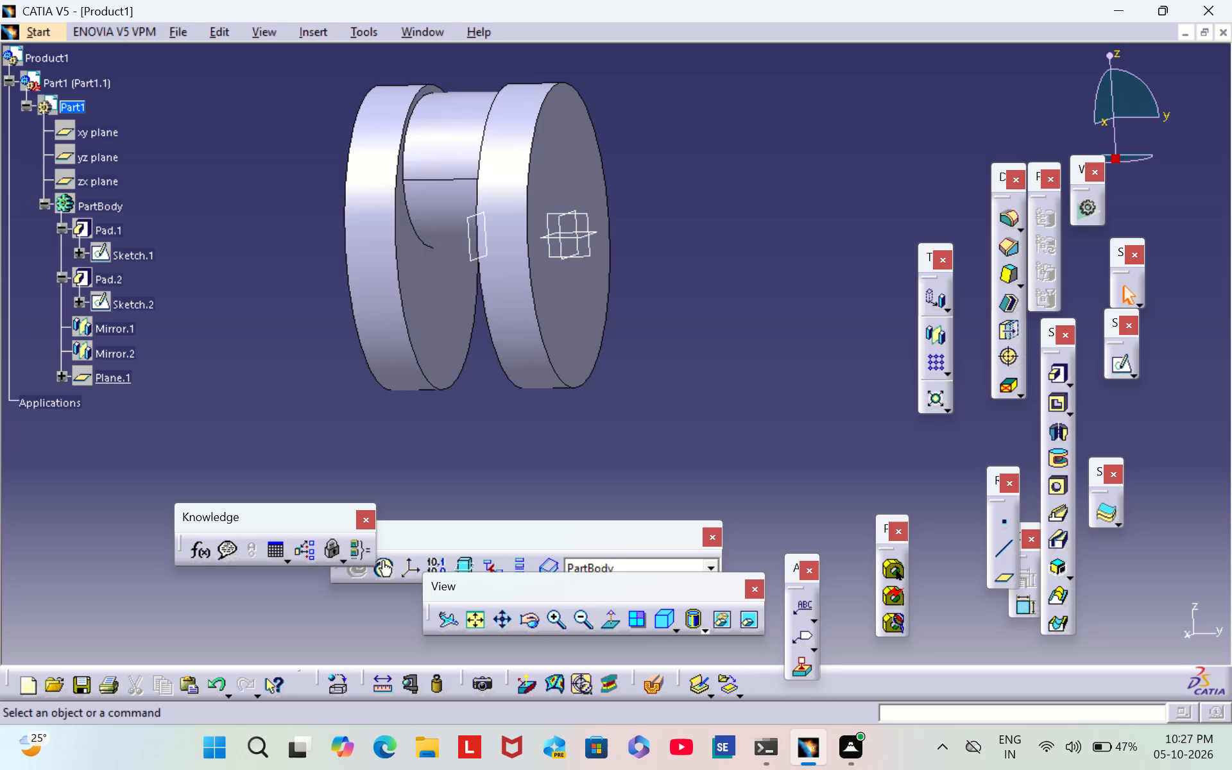
click(83, 301)
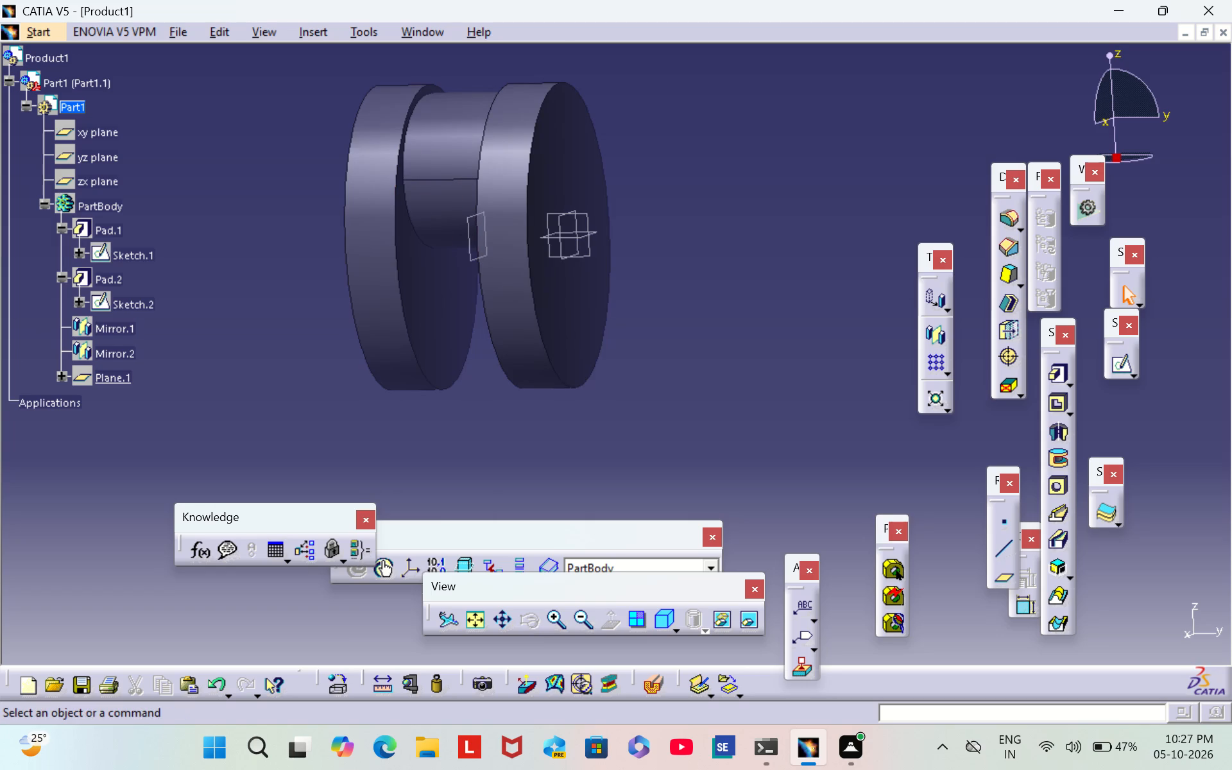
click(81, 299)
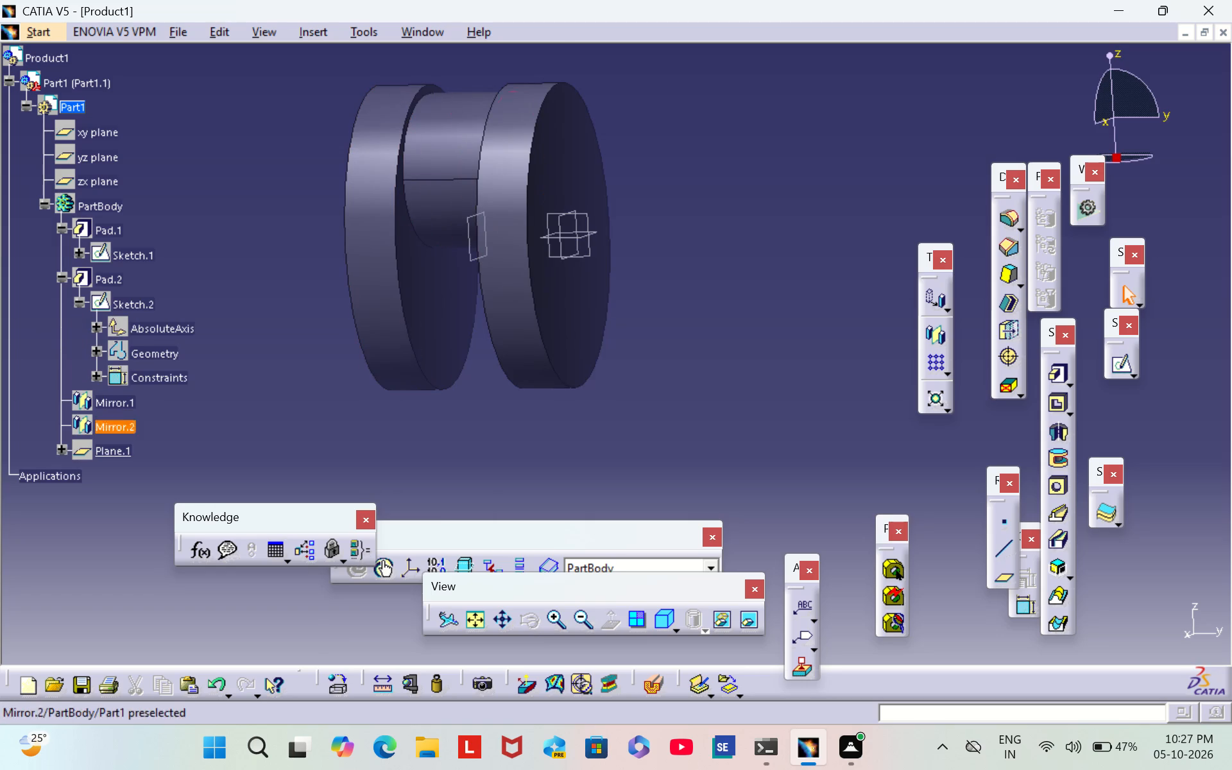
click(60, 450)
click(60, 450)
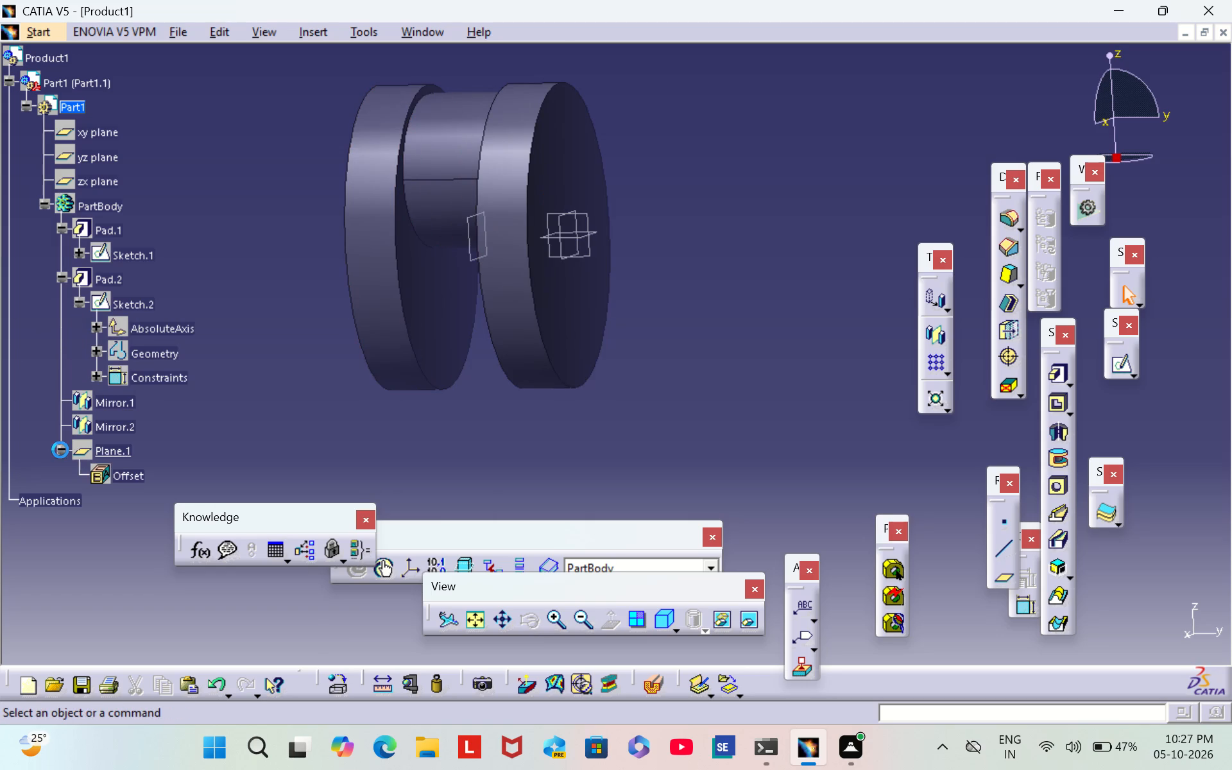
click(60, 450)
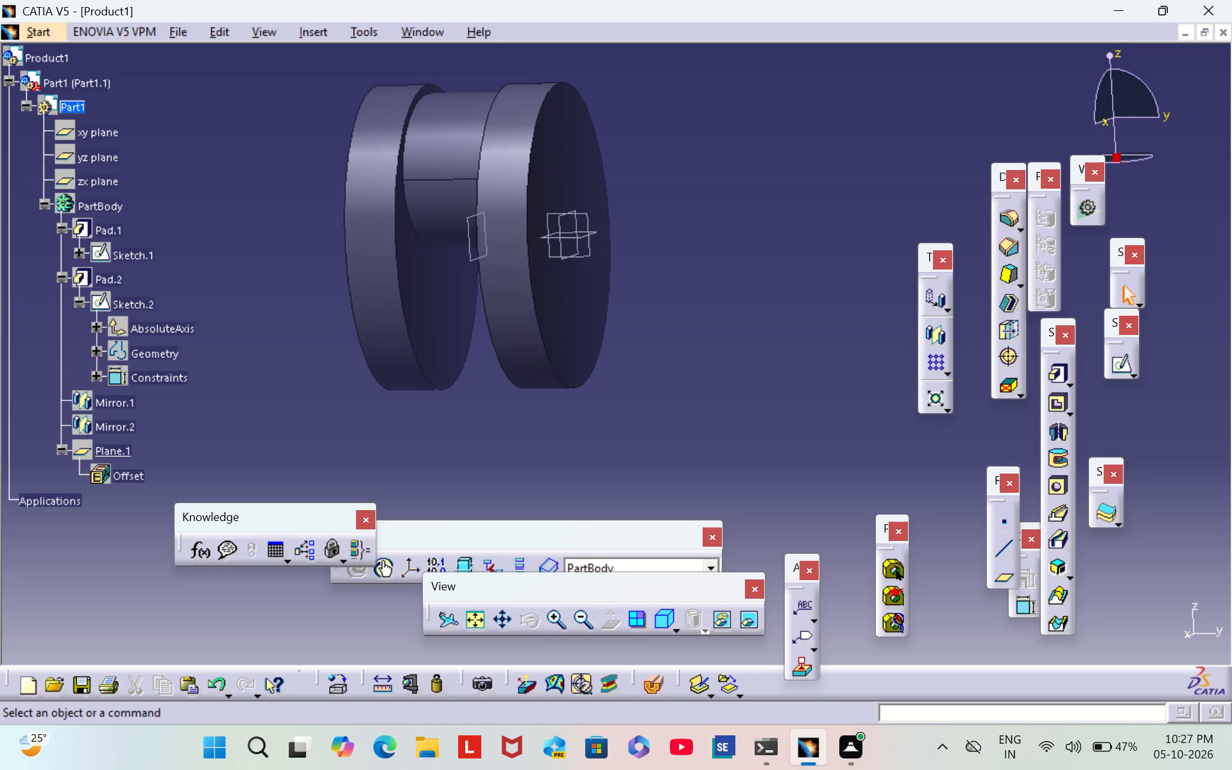
Examine the axis, geometry and constraints of the circular pad's sketch, Sketch.2, in the feature tree.
click(94, 325)
click(99, 425)
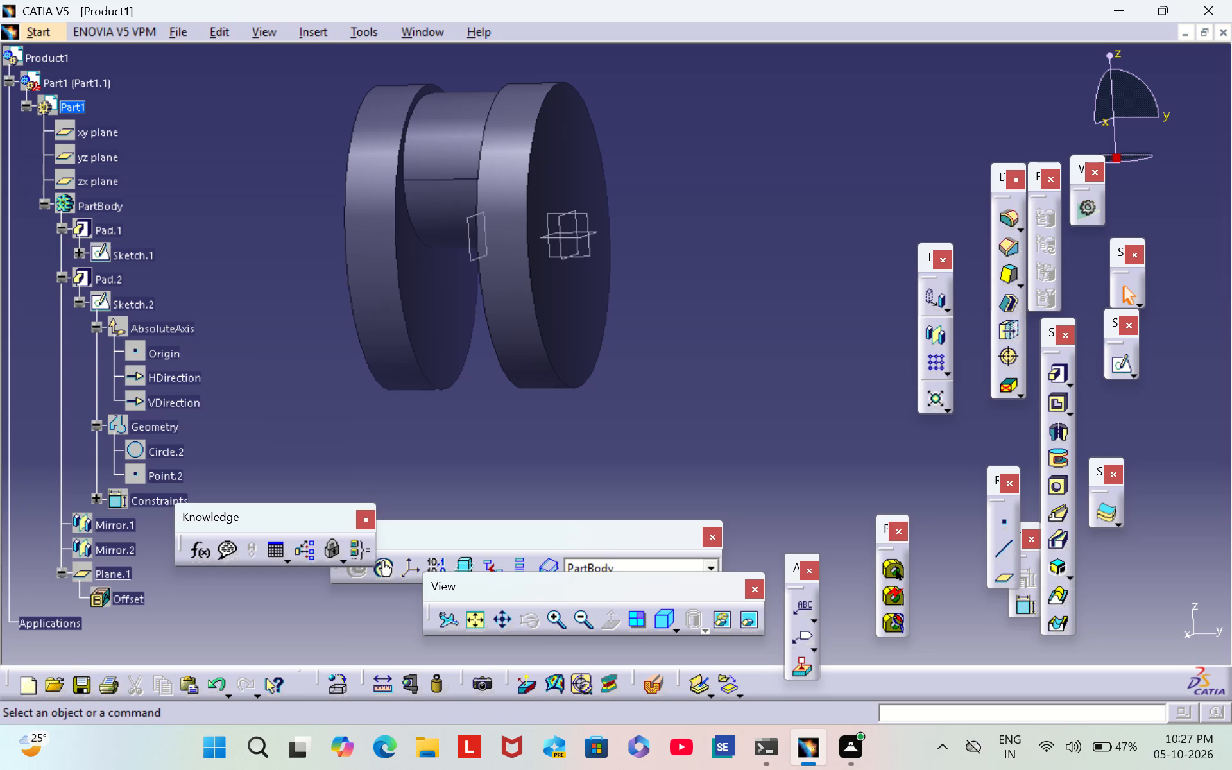
click(94, 498)
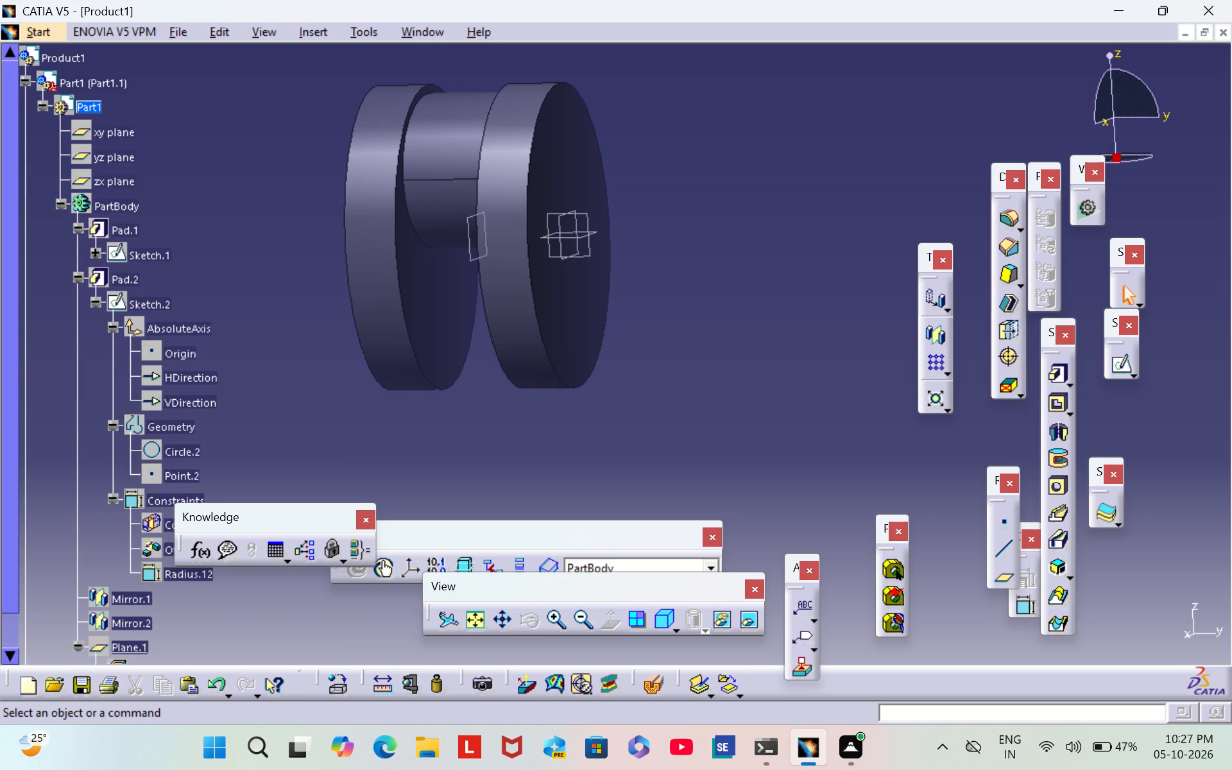
click(114, 493)
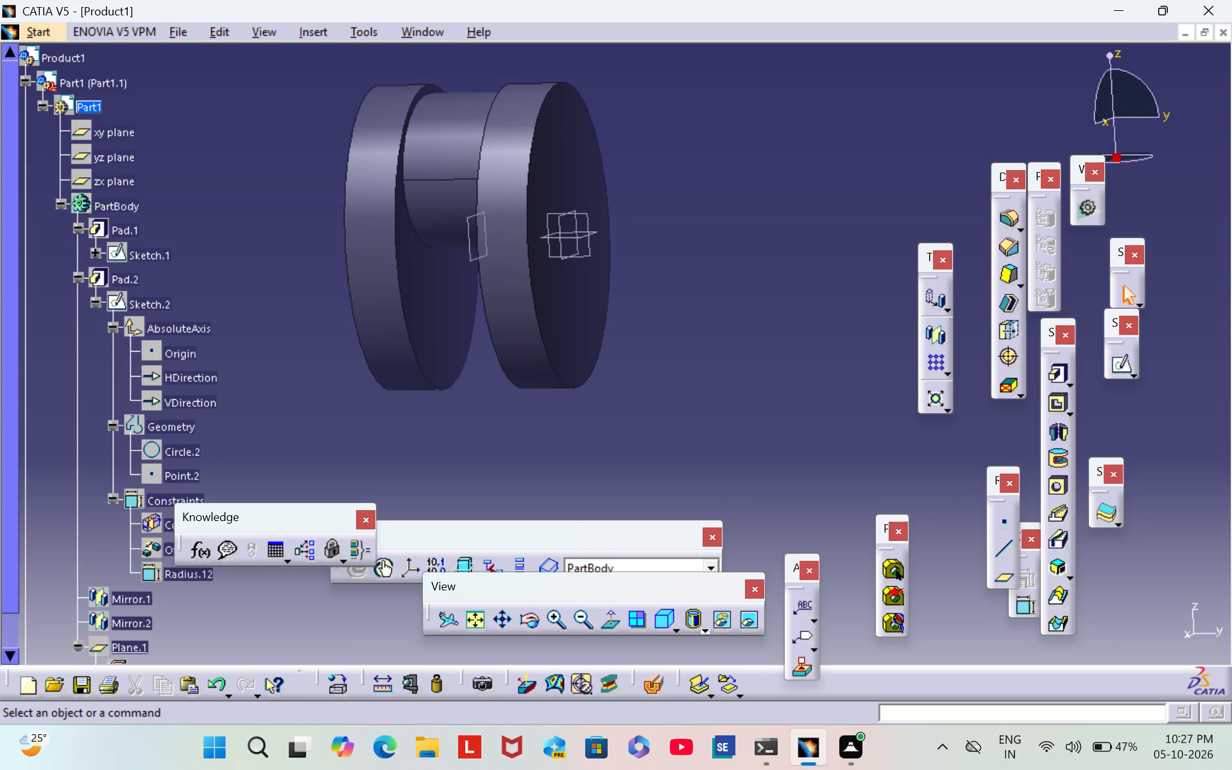
click(116, 424)
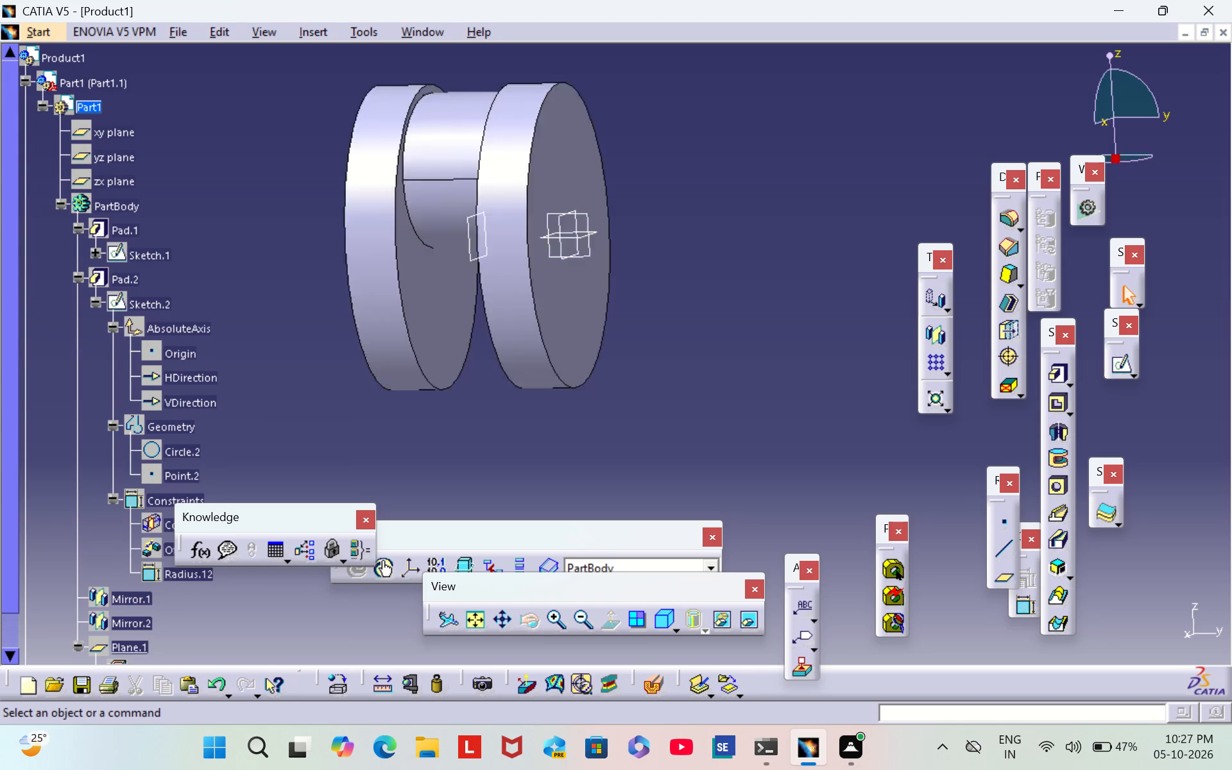
click(114, 325)
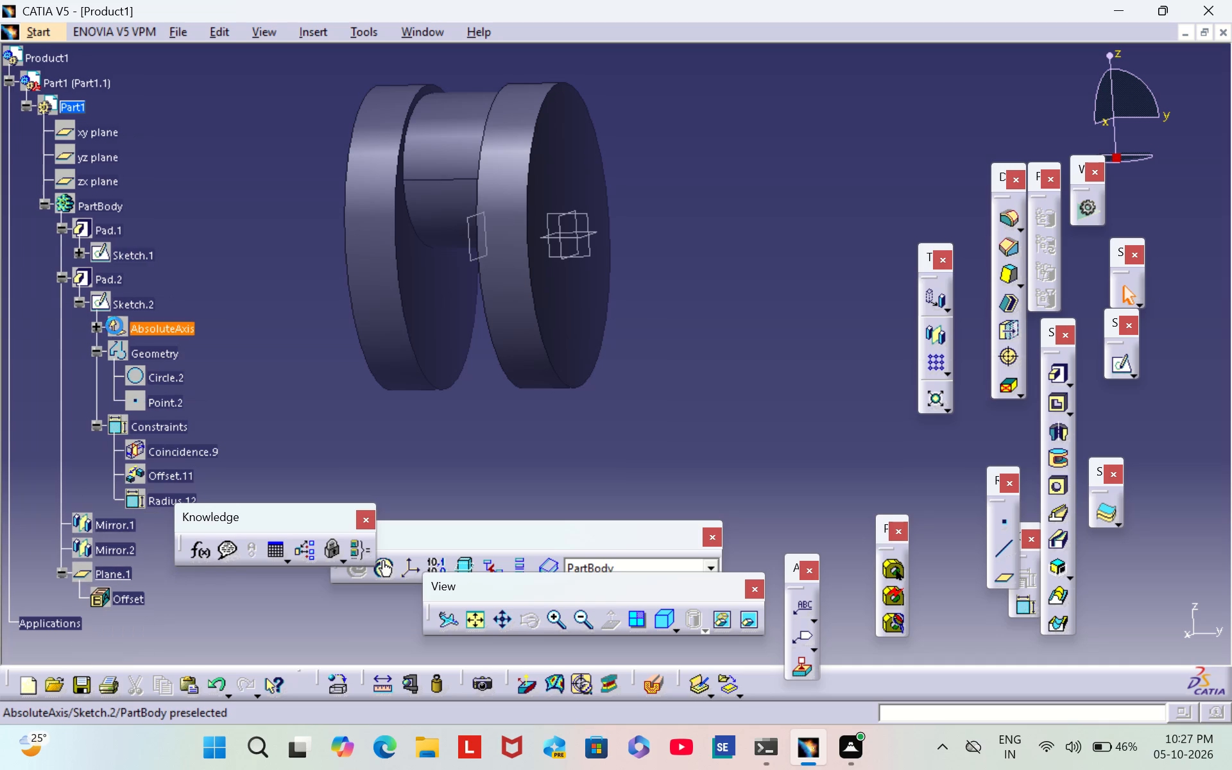
click(94, 424)
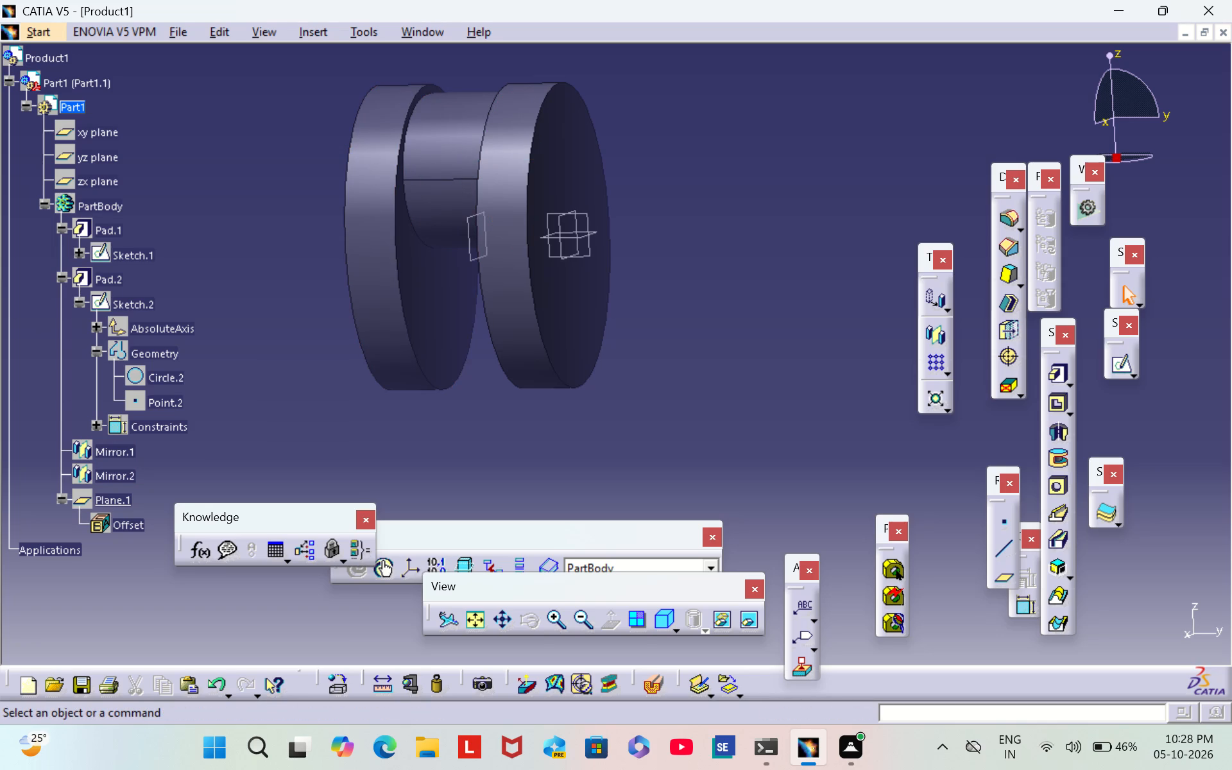
scroll(188, 453, up, 1)
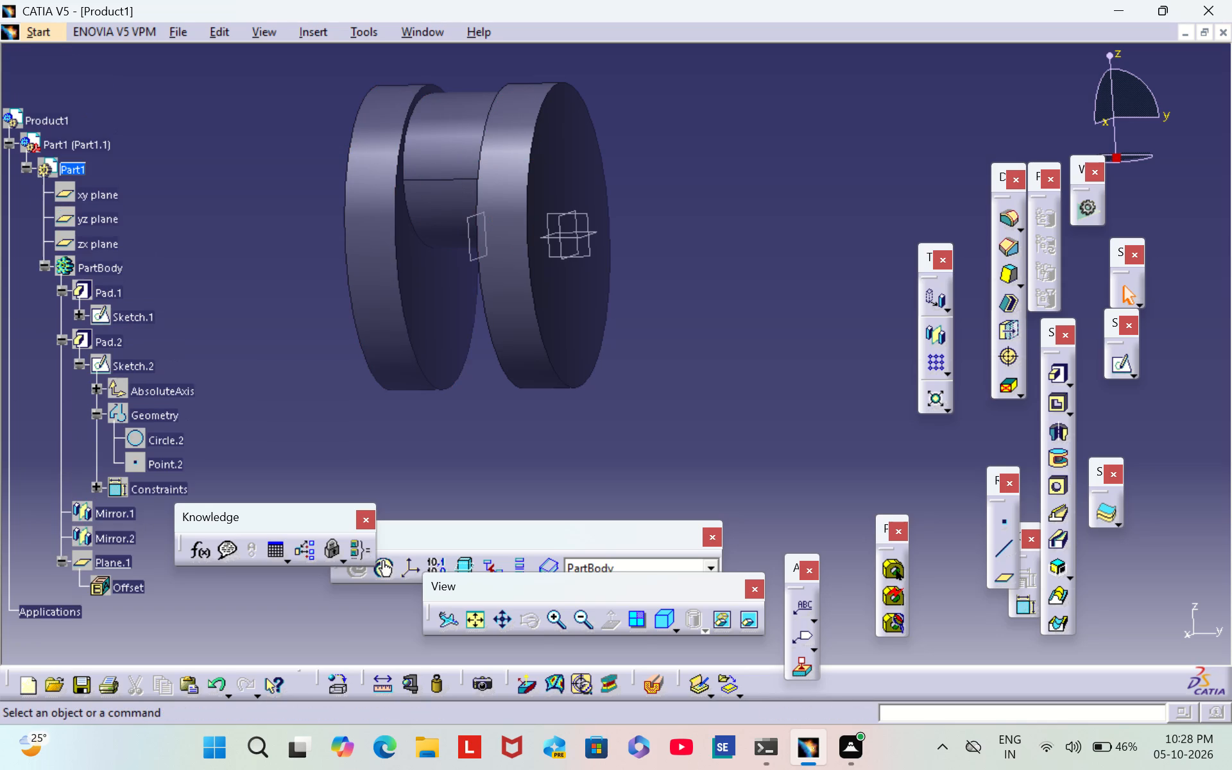
scroll(188, 453, down, 2)
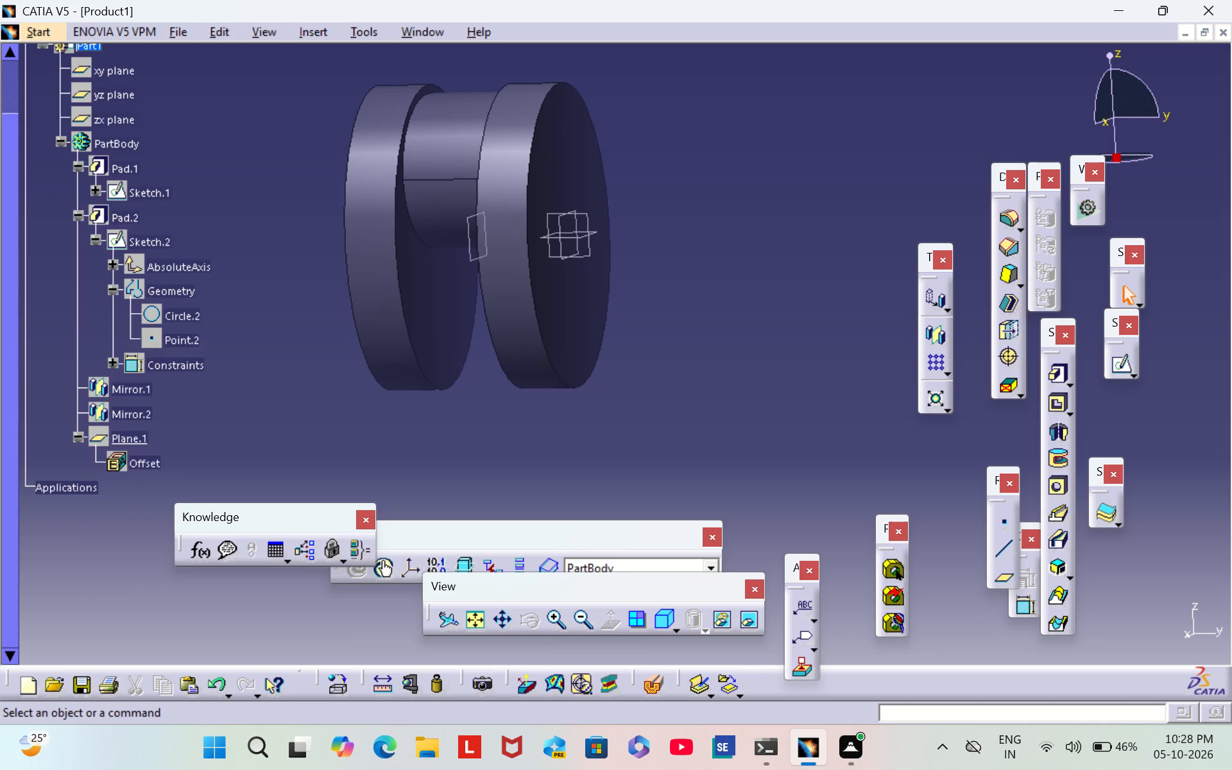
scroll(231, 295, down, 1)
scroll(231, 295, up, 1)
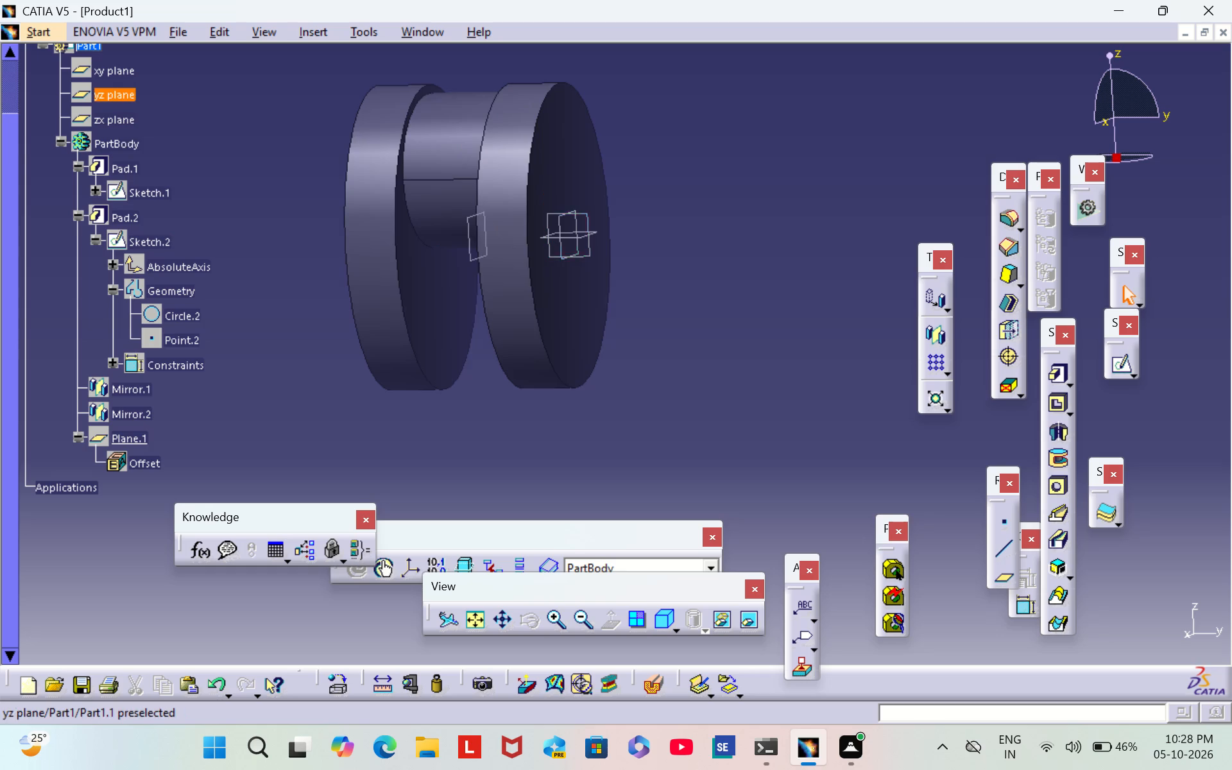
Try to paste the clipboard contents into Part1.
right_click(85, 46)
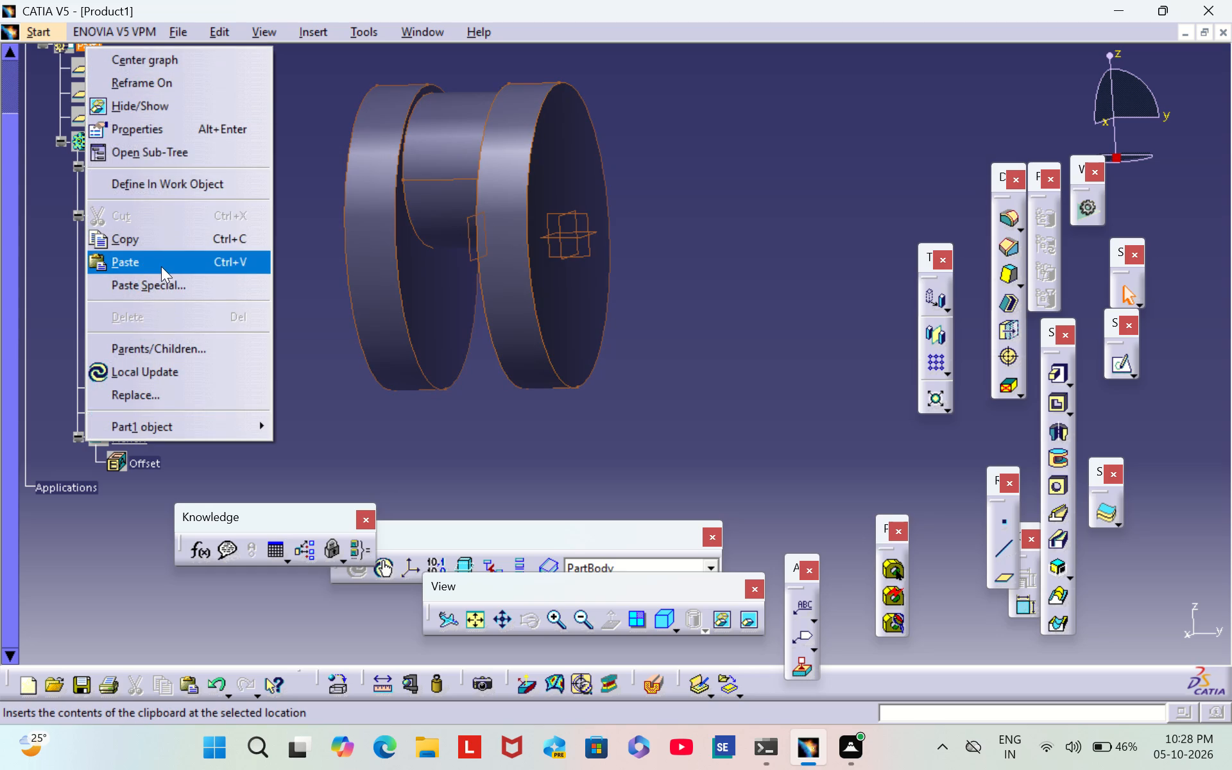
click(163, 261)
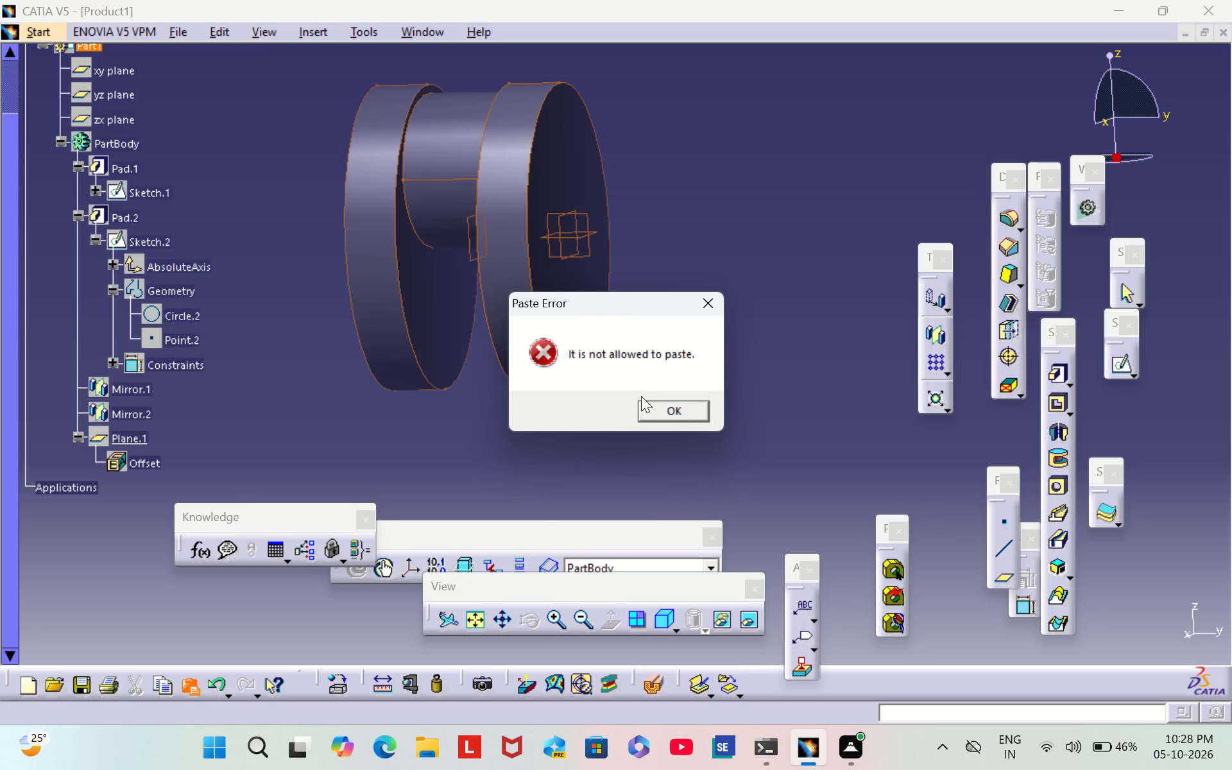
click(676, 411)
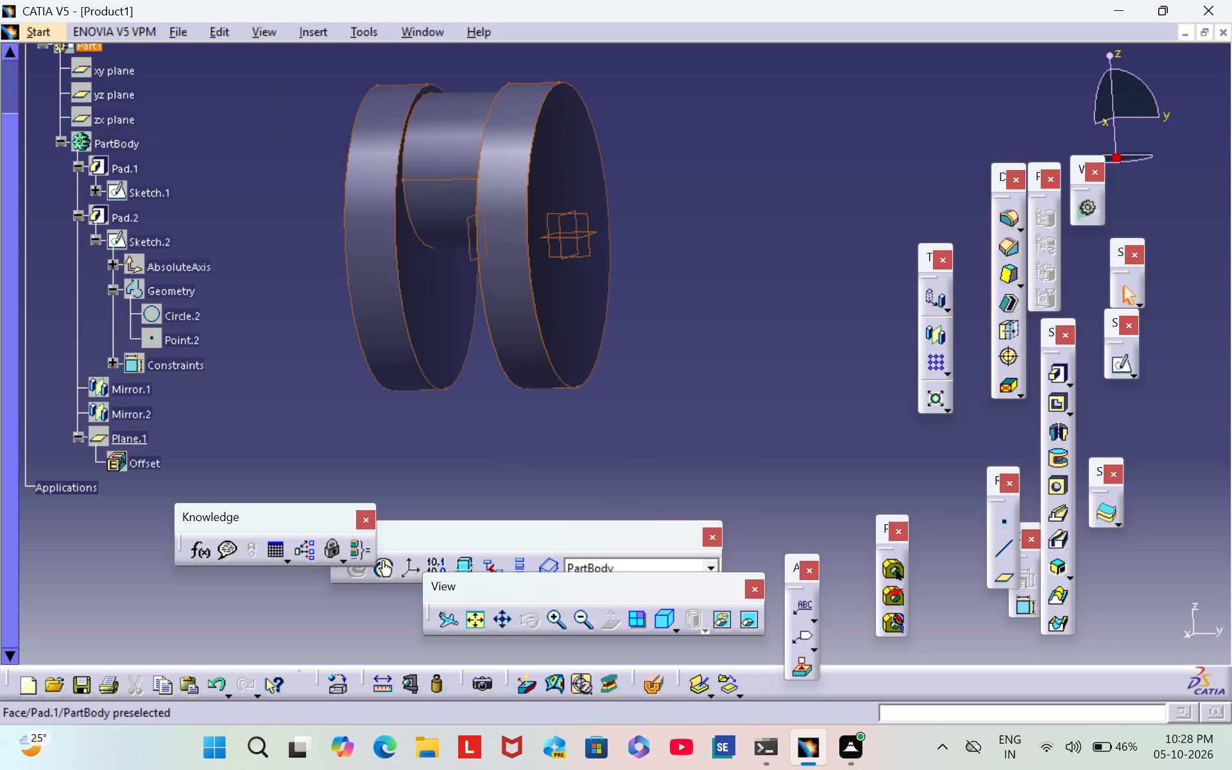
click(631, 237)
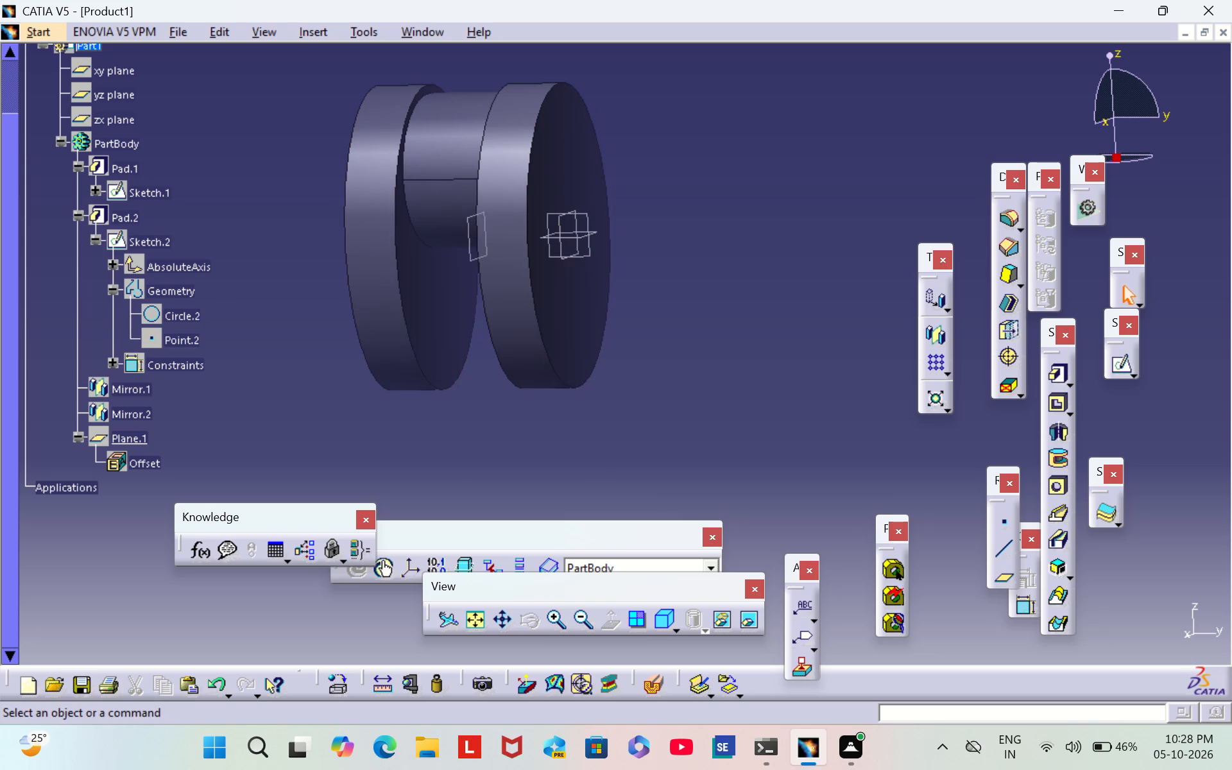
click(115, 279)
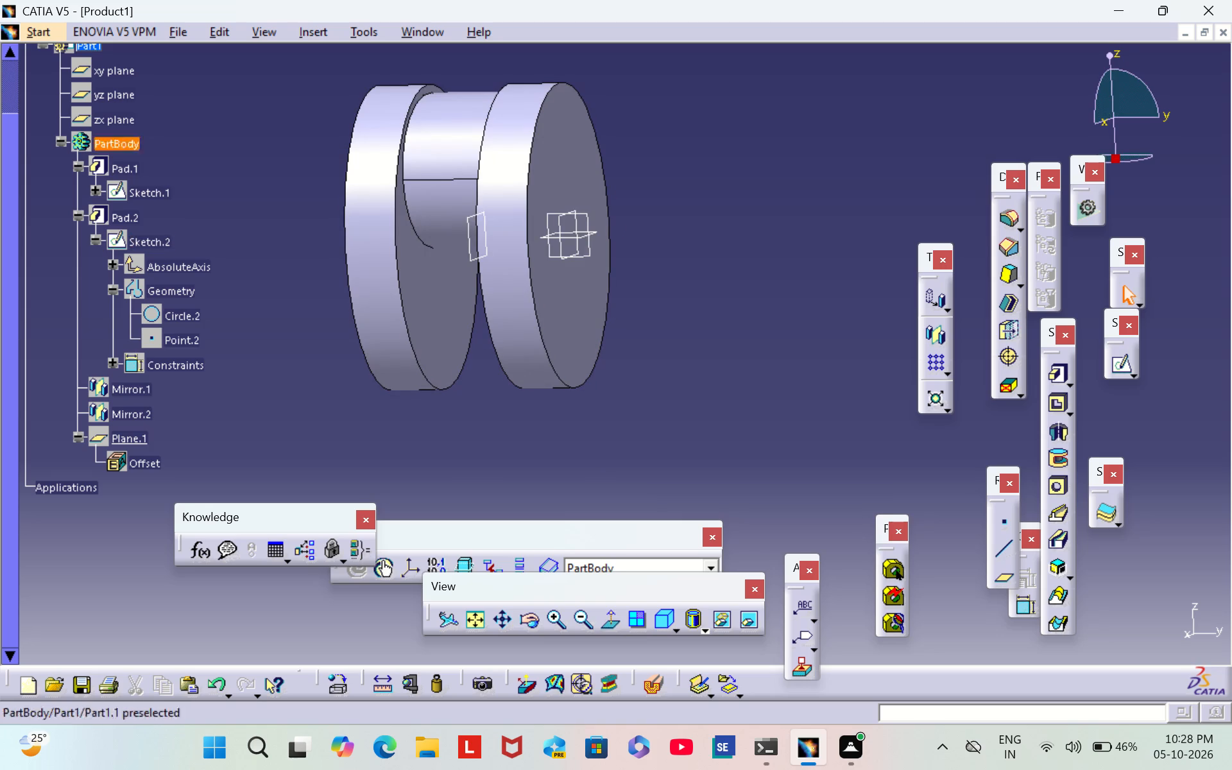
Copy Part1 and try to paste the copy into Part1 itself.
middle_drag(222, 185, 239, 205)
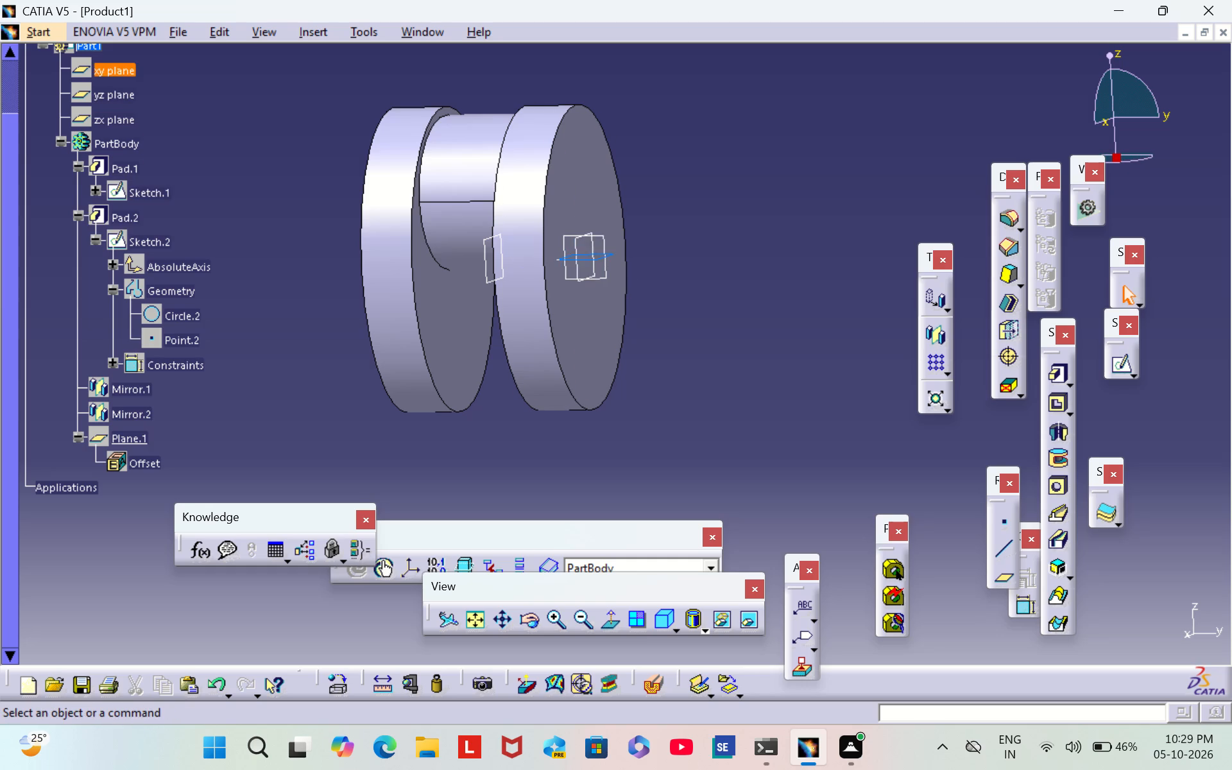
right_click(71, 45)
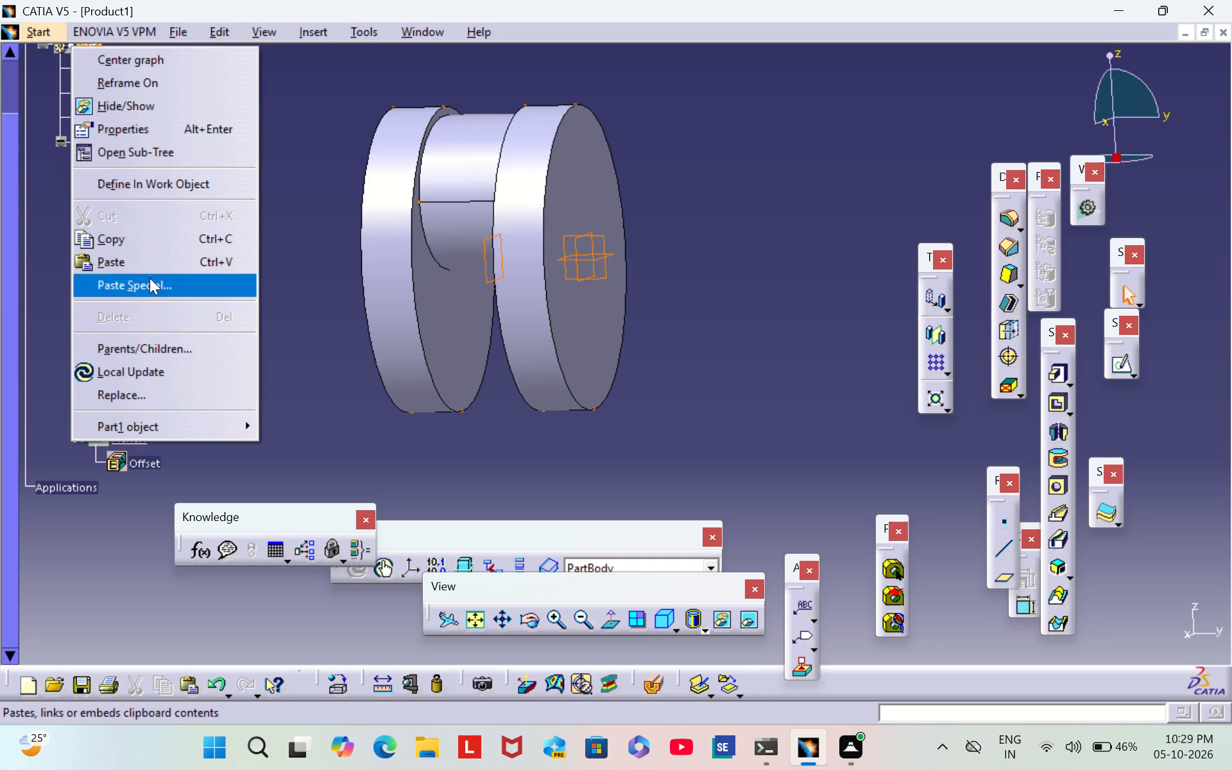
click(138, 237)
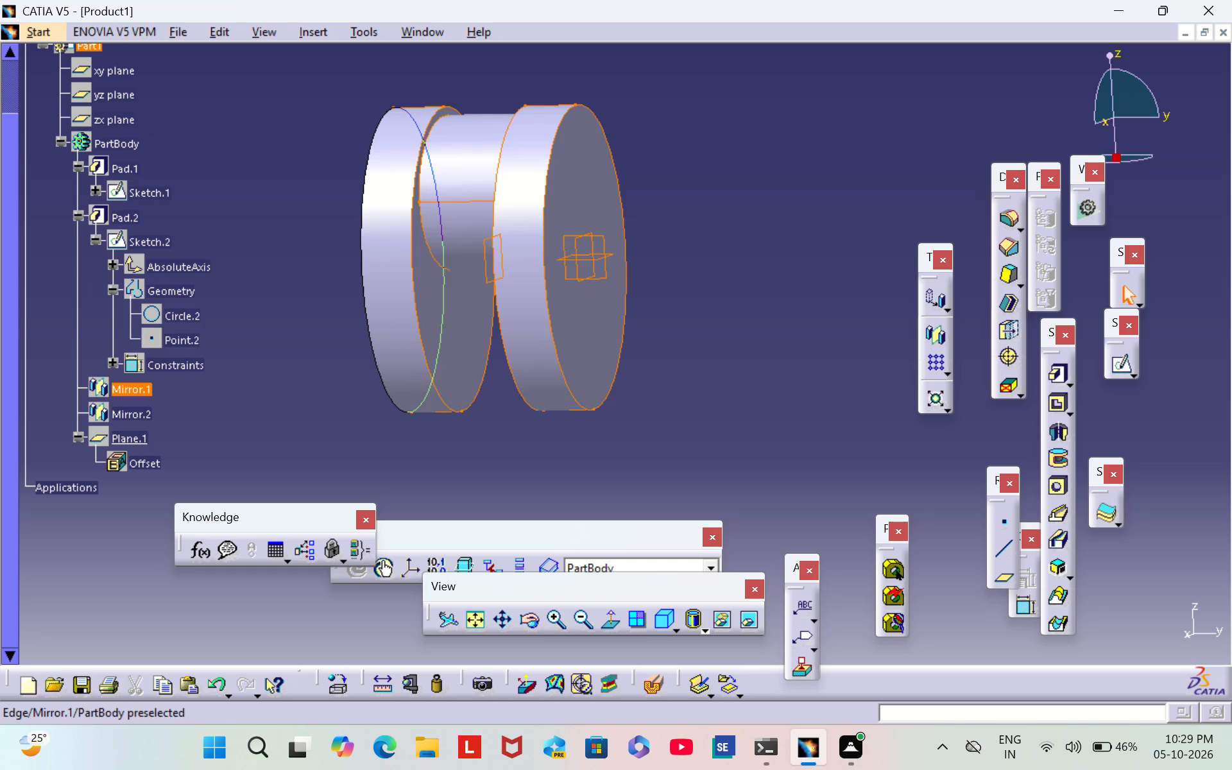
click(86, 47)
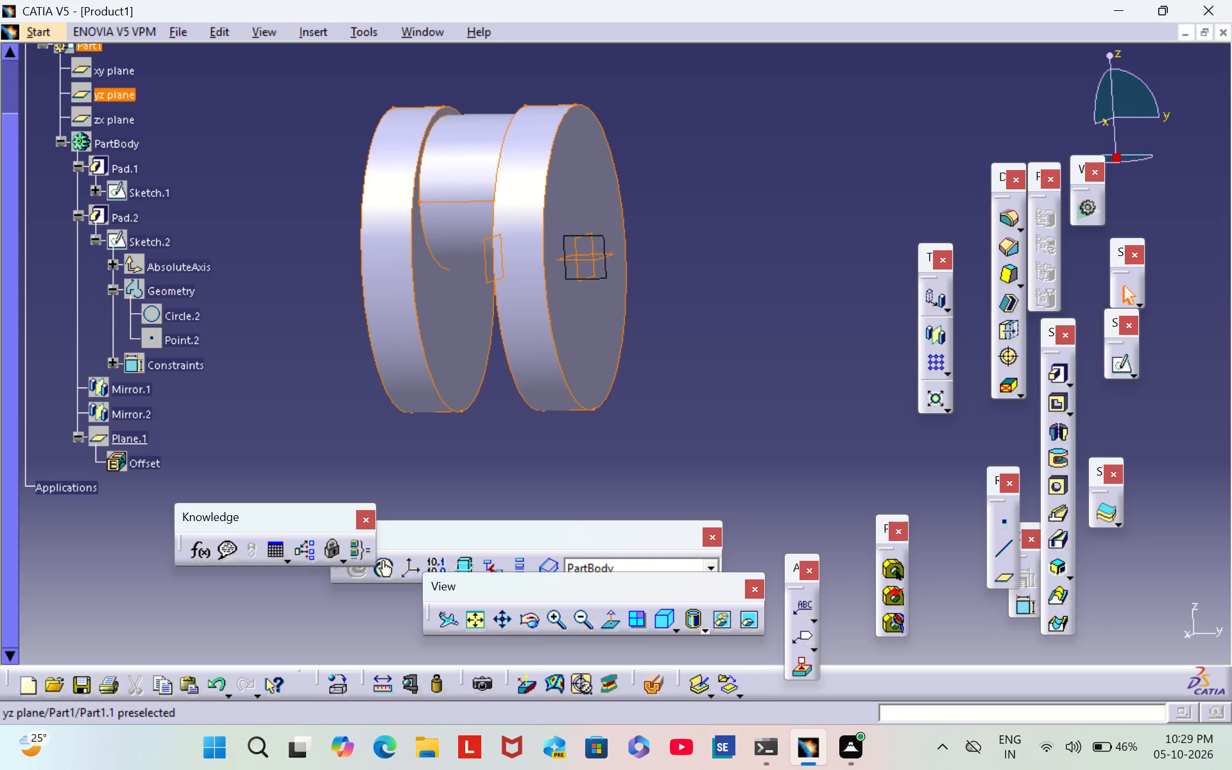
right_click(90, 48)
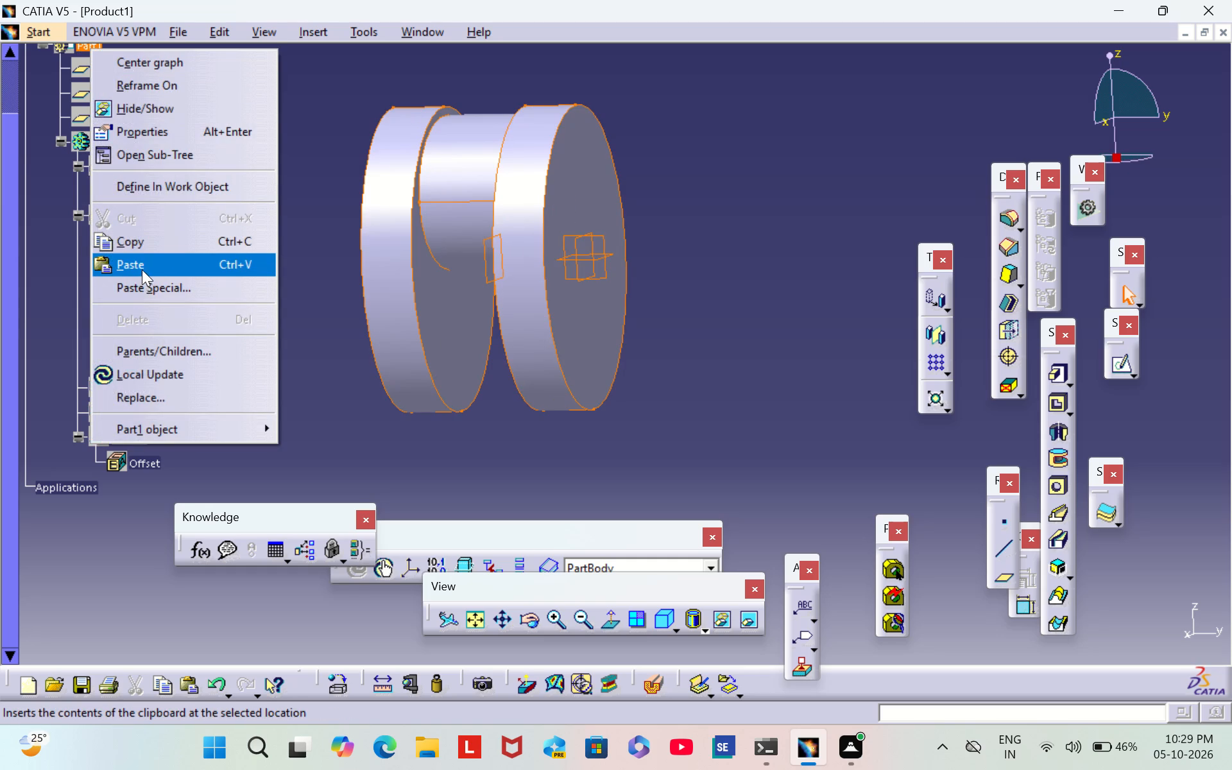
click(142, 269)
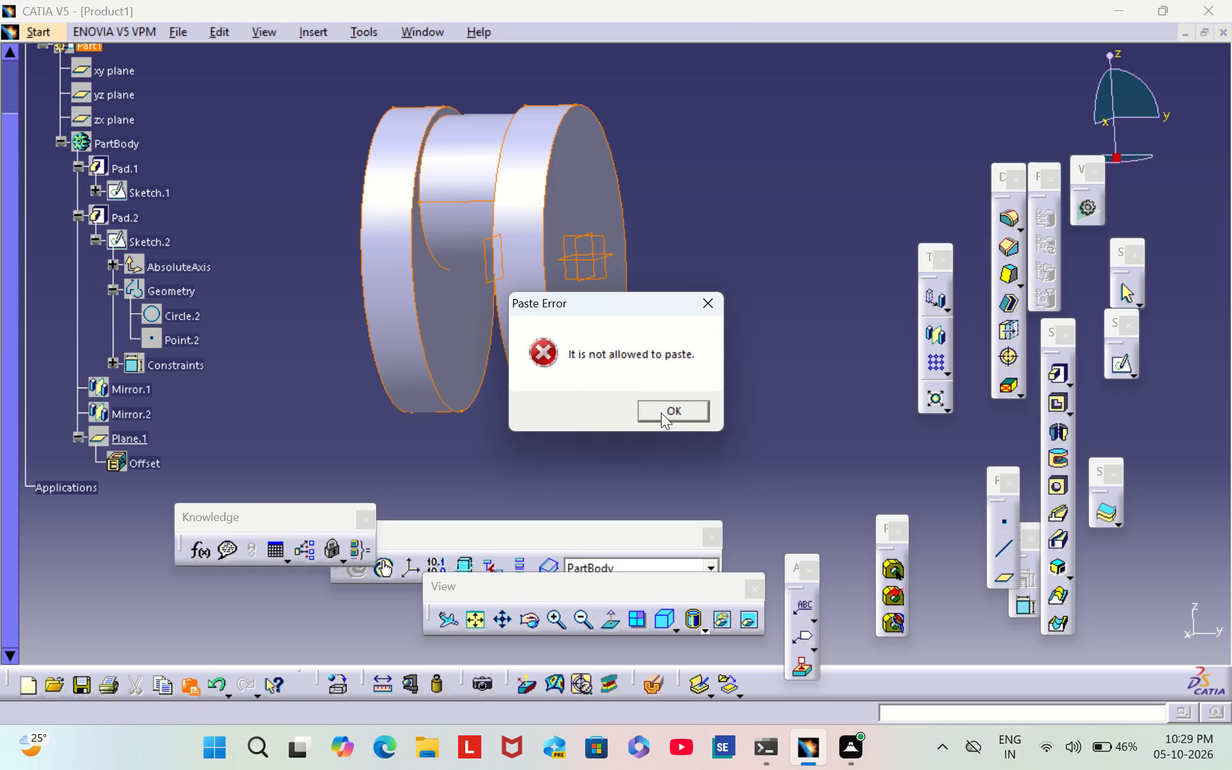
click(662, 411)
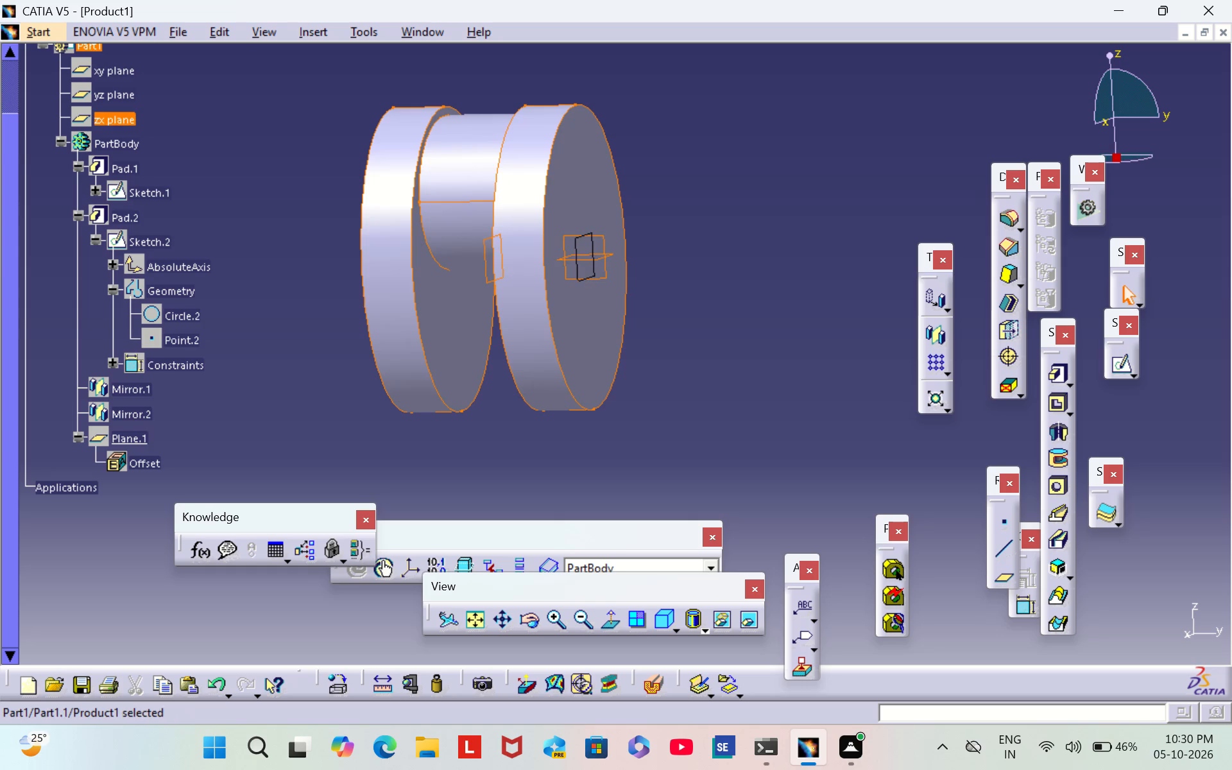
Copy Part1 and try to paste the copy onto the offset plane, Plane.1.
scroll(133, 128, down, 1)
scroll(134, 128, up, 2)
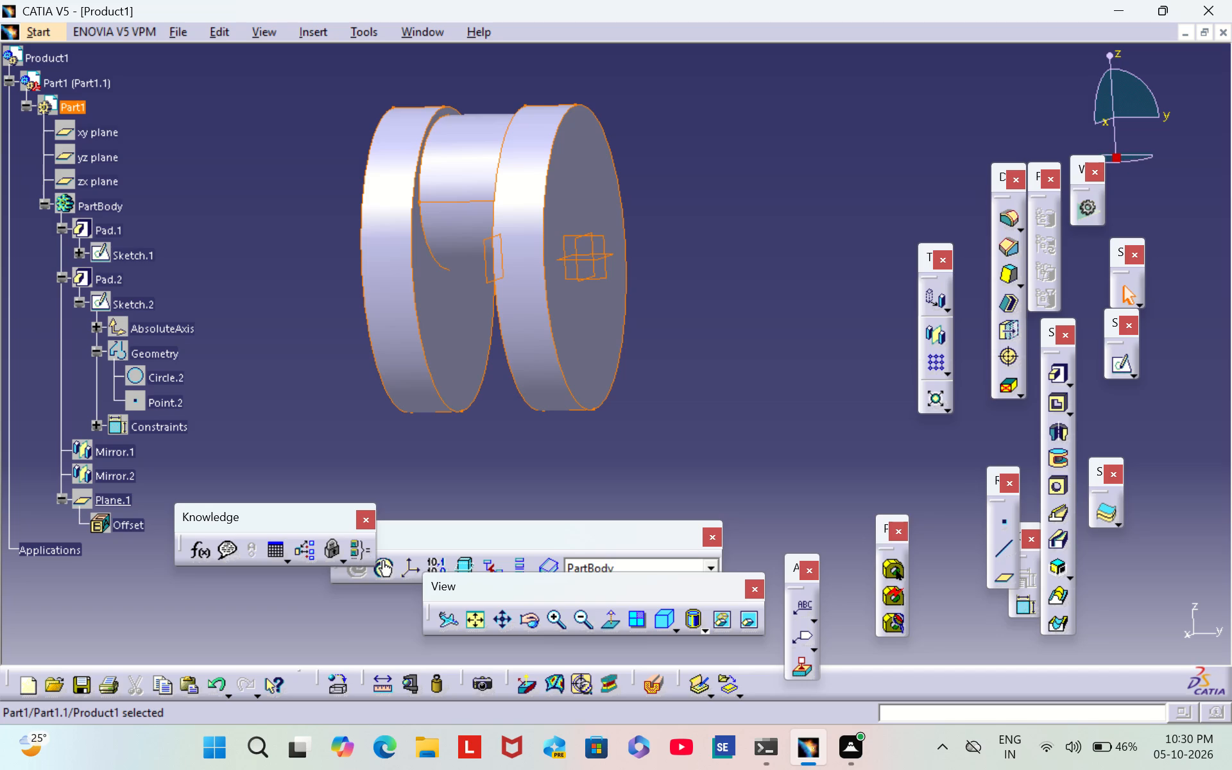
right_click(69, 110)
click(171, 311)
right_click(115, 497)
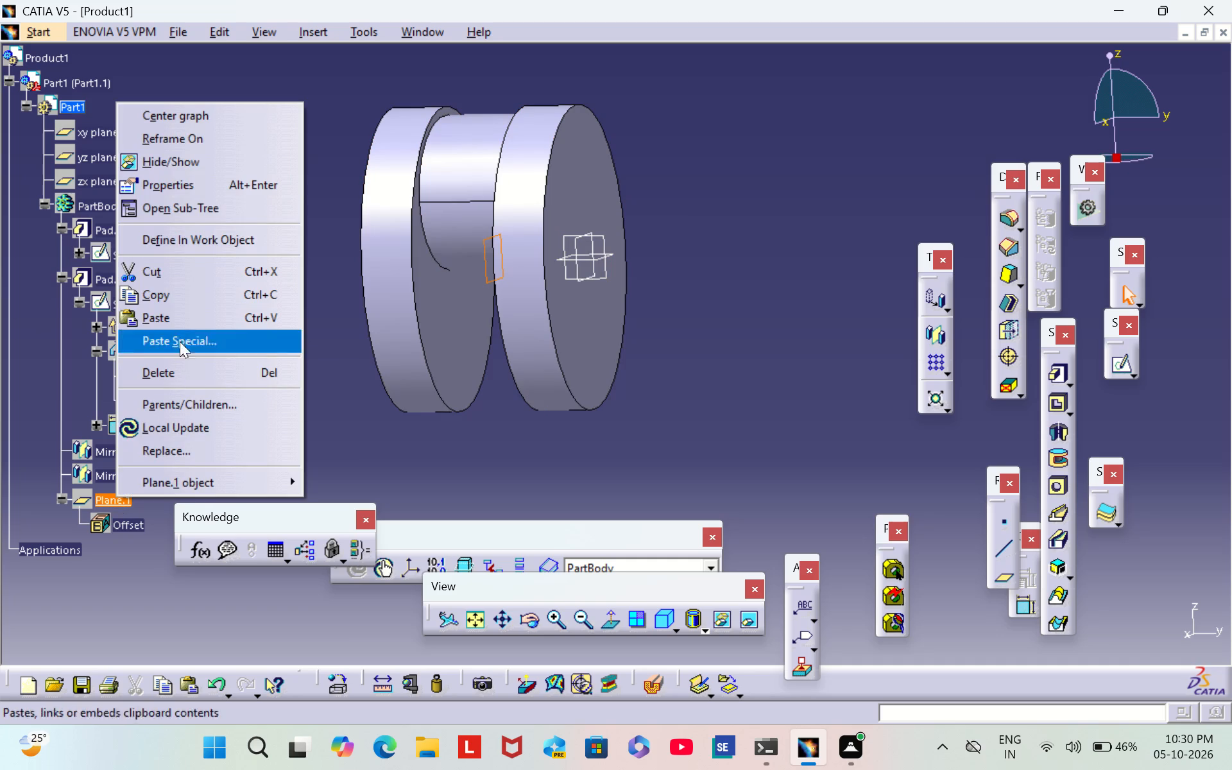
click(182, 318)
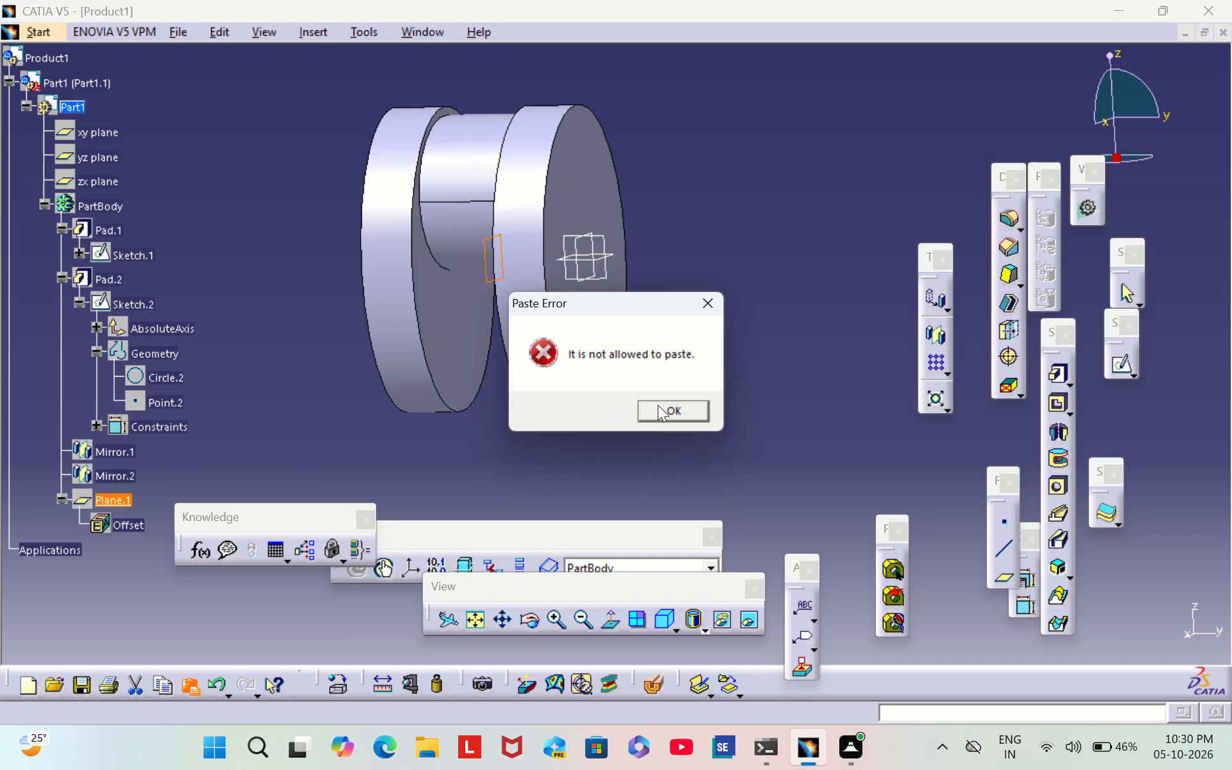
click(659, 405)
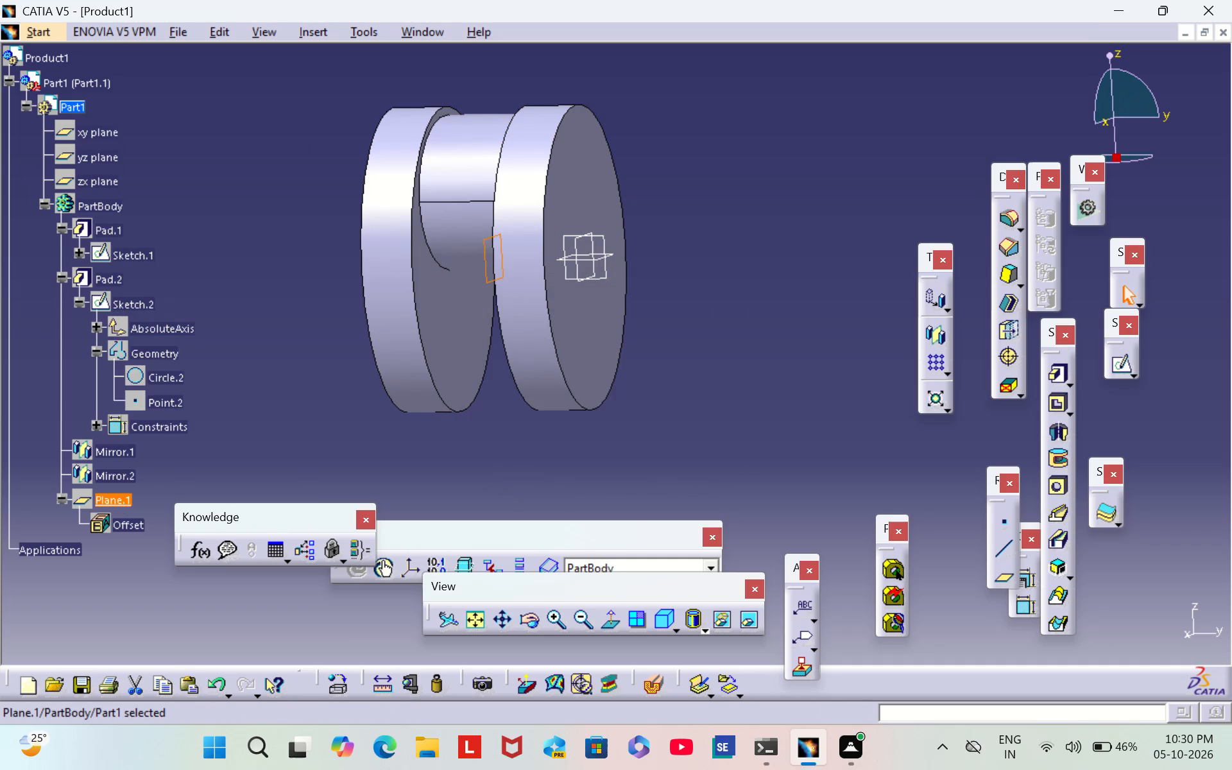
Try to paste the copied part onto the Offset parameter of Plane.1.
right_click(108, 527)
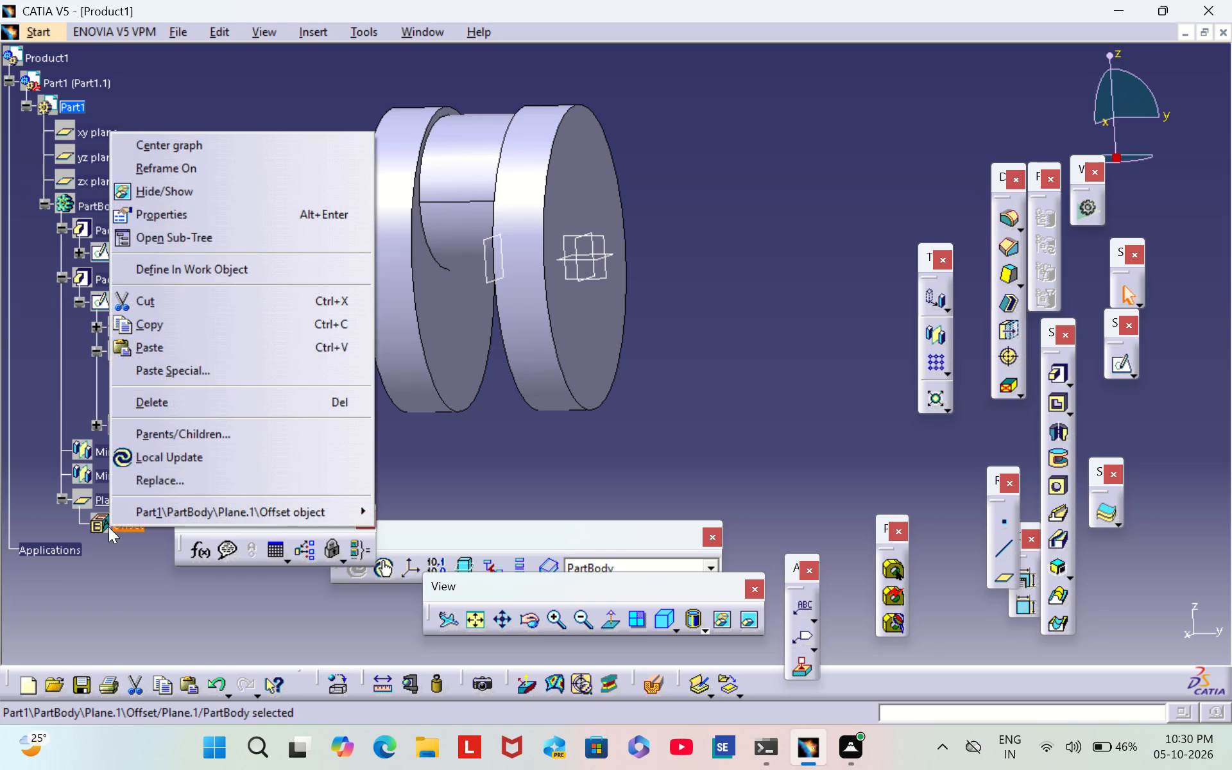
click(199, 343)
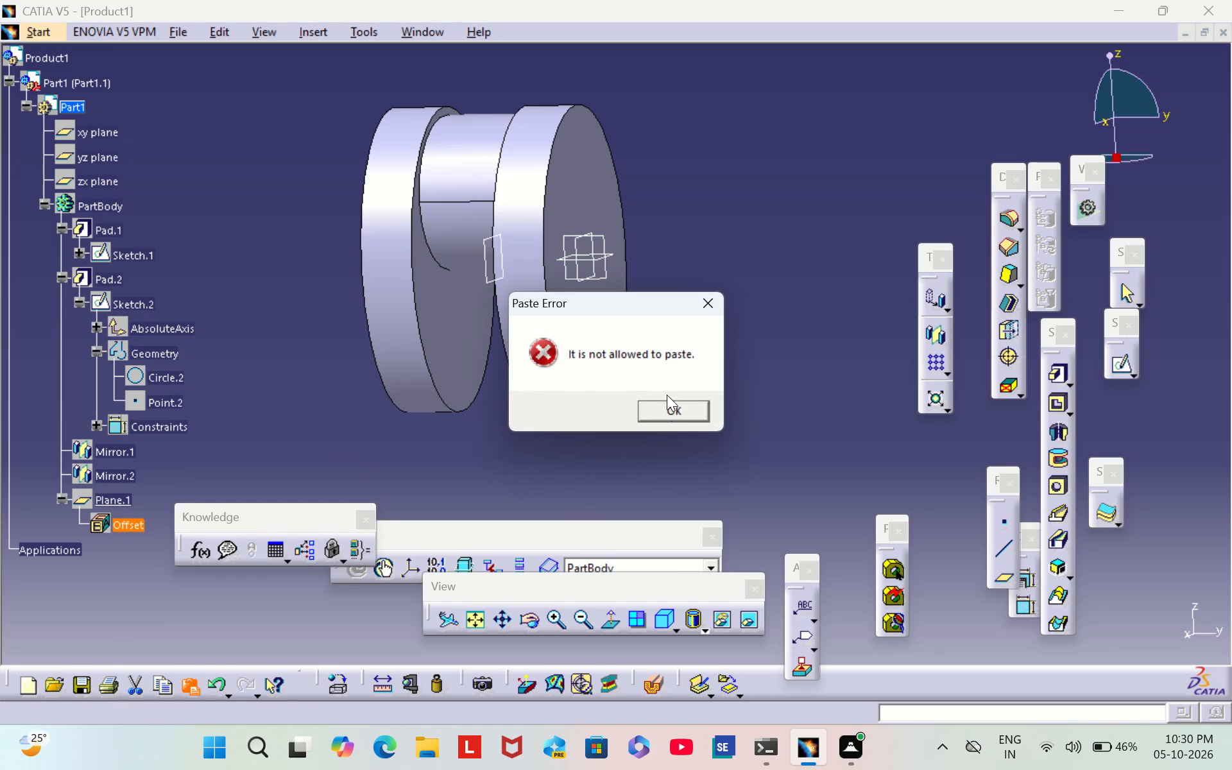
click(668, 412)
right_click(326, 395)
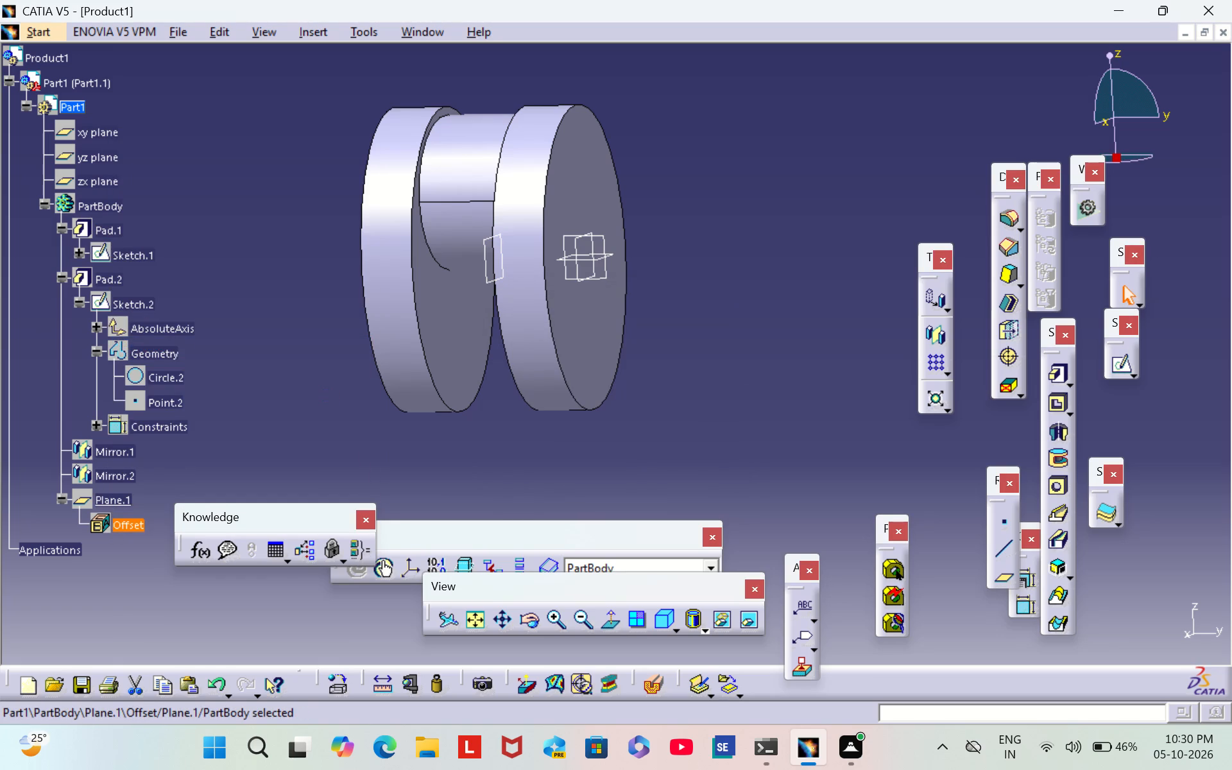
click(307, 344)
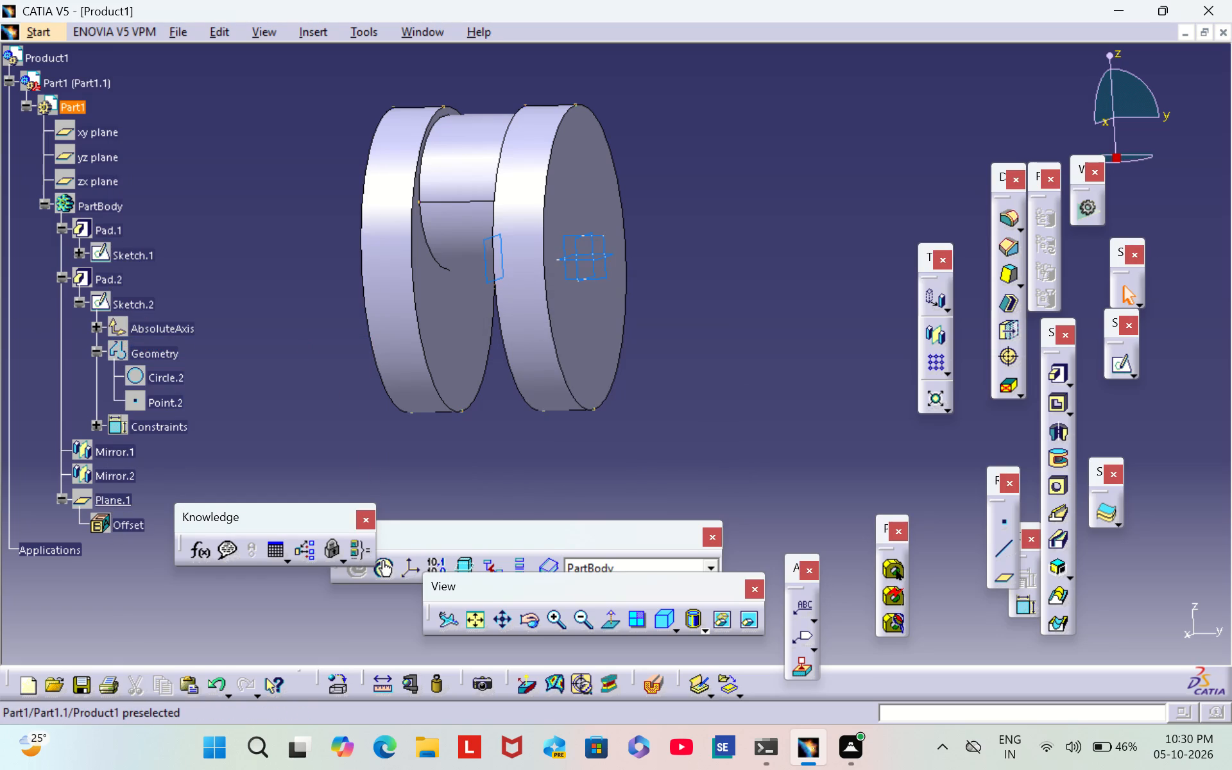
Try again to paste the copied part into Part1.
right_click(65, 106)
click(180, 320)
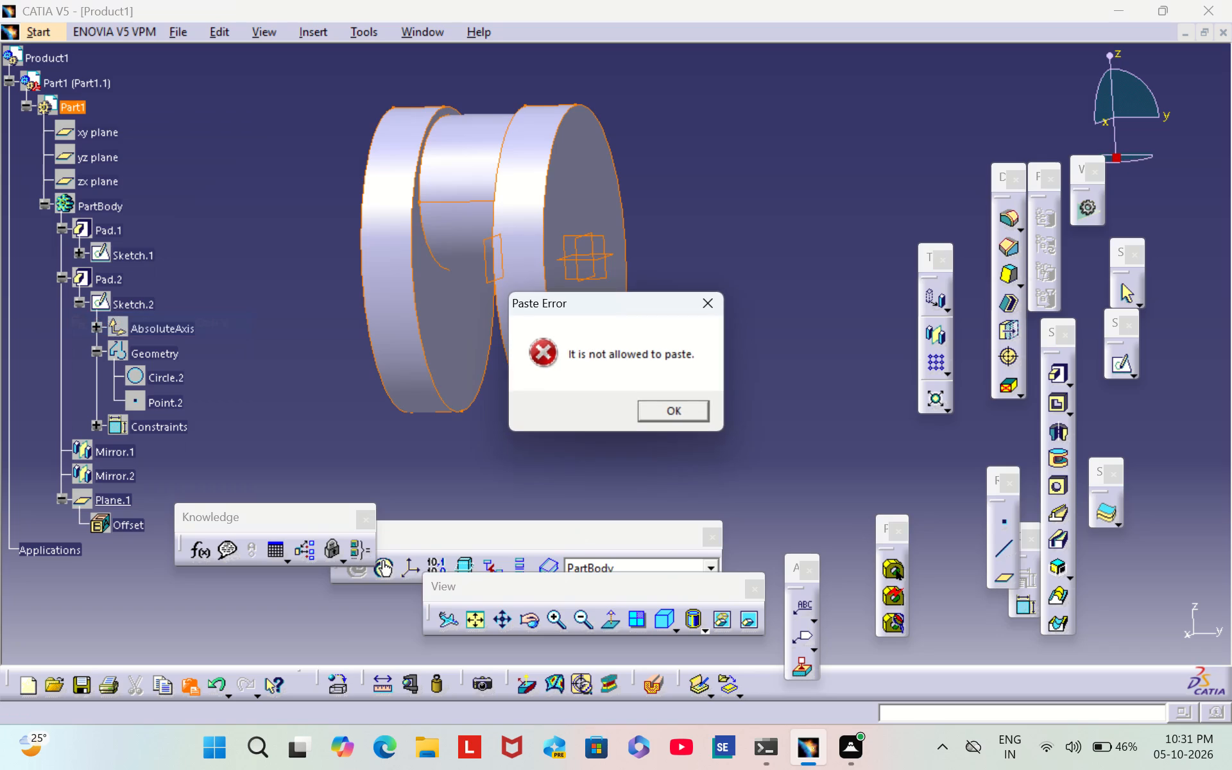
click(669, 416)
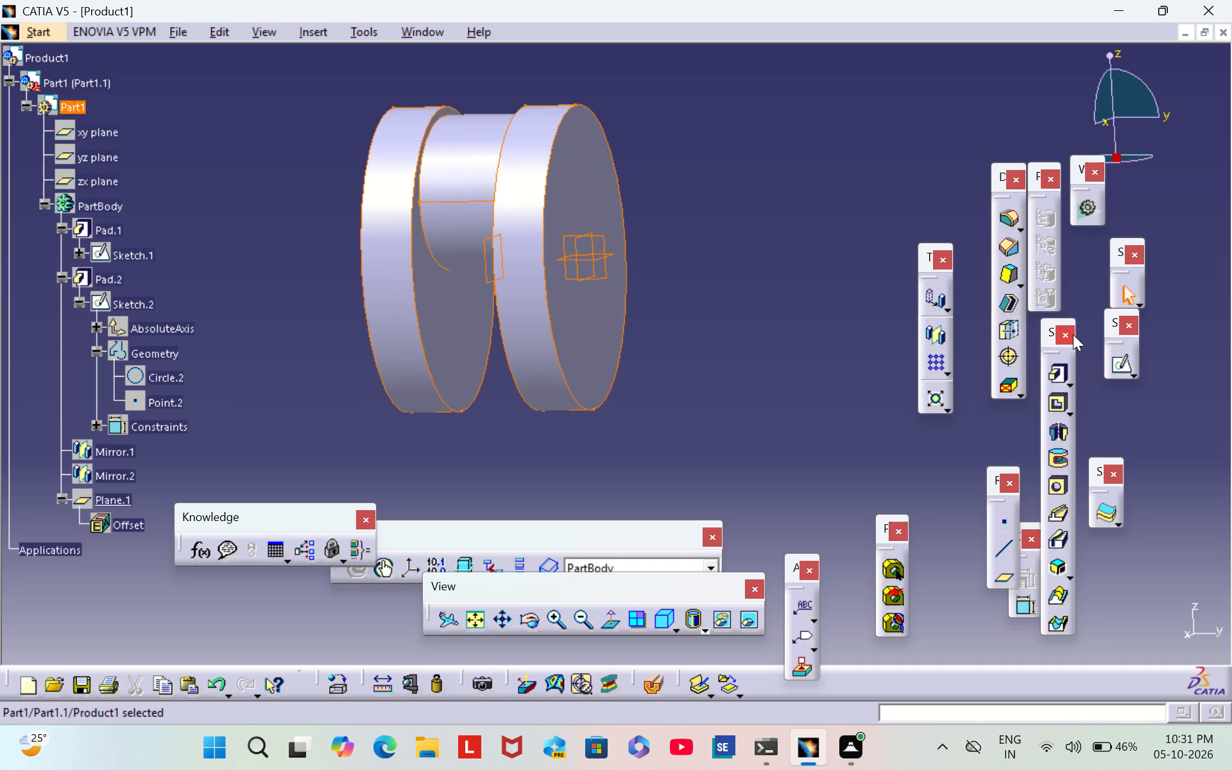
Start a Translate of the body, keeping the transformation specifications, and define its direction by Plane.1.
click(941, 298)
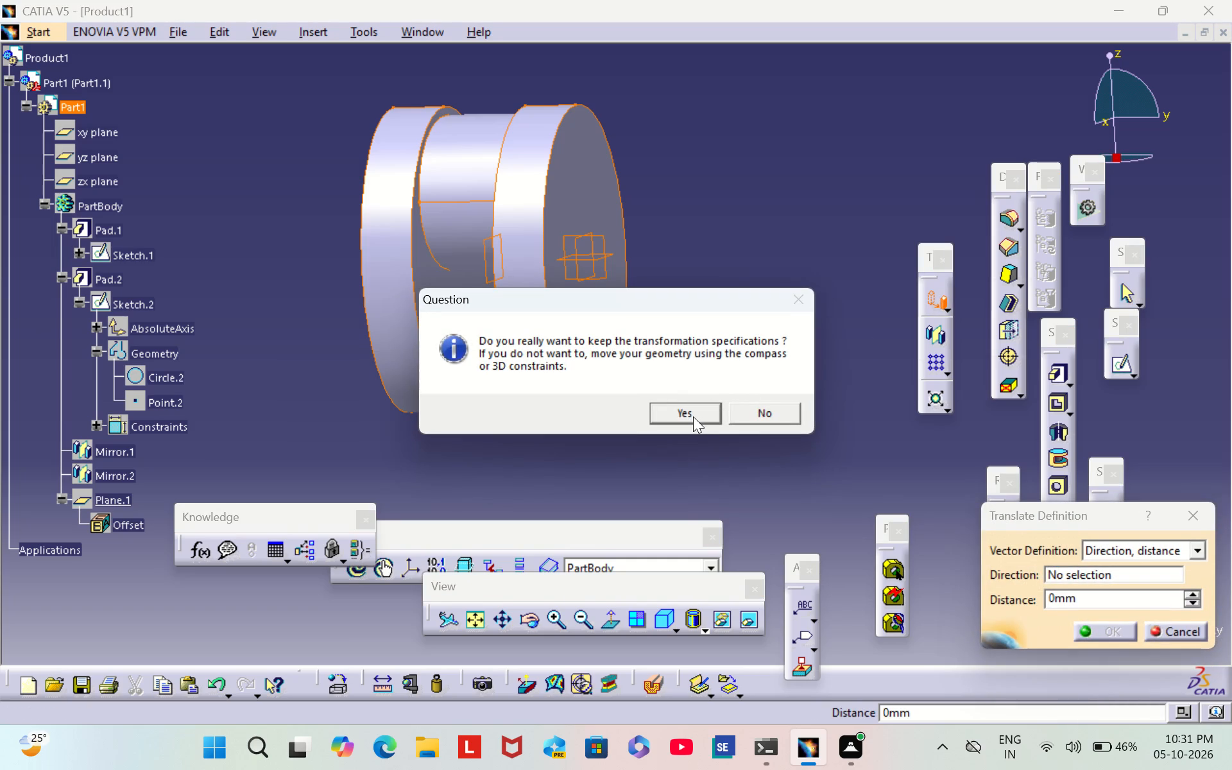
click(693, 414)
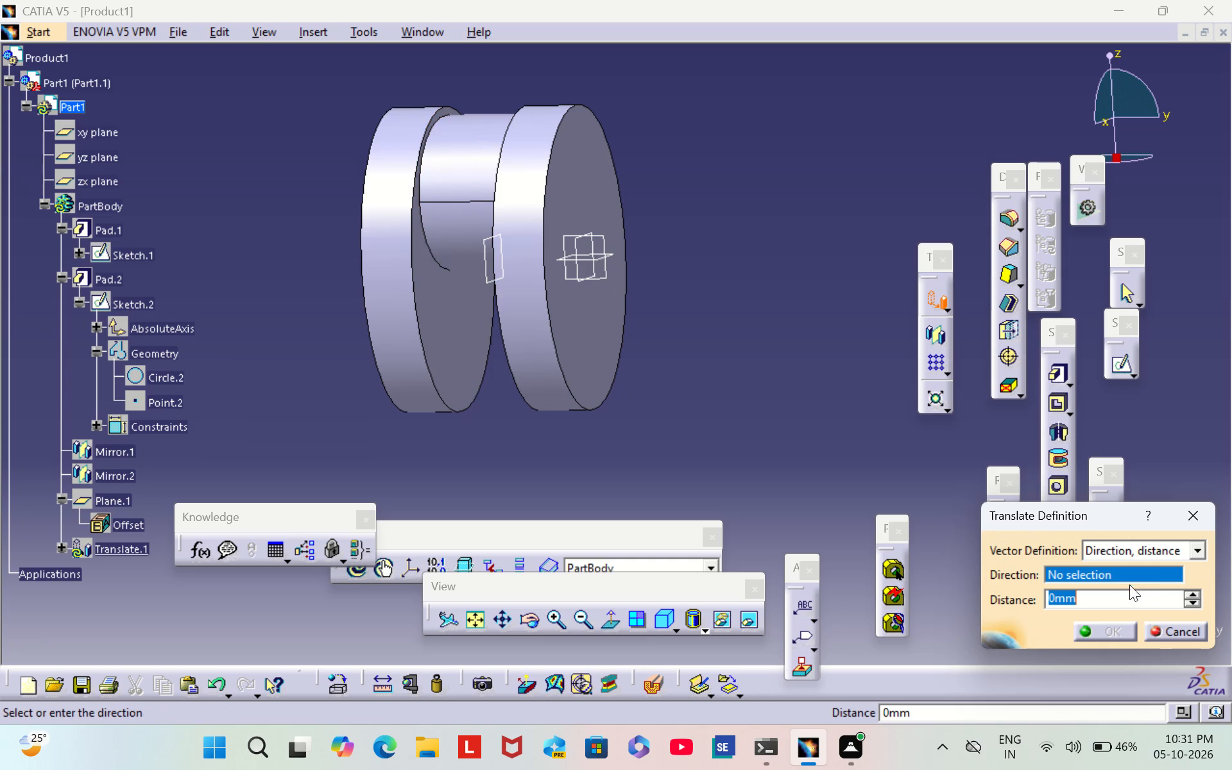
click(1118, 567)
click(1118, 569)
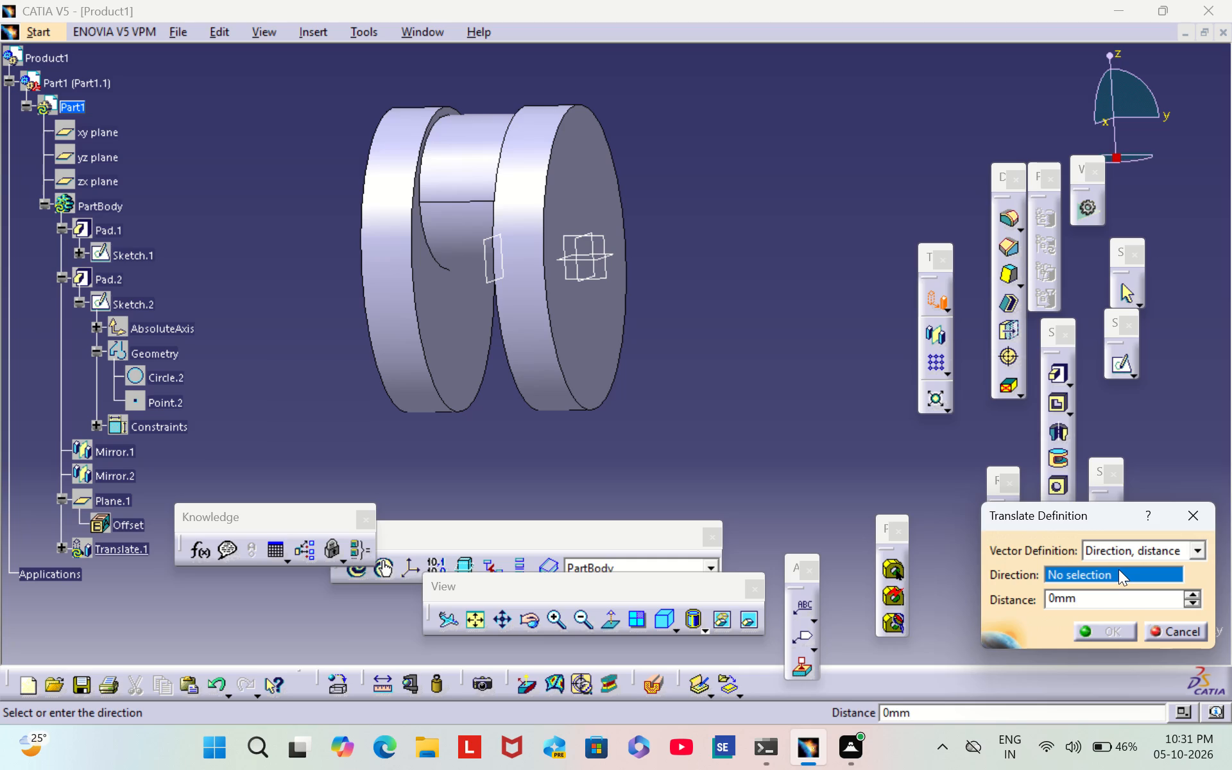
right_click(1118, 569)
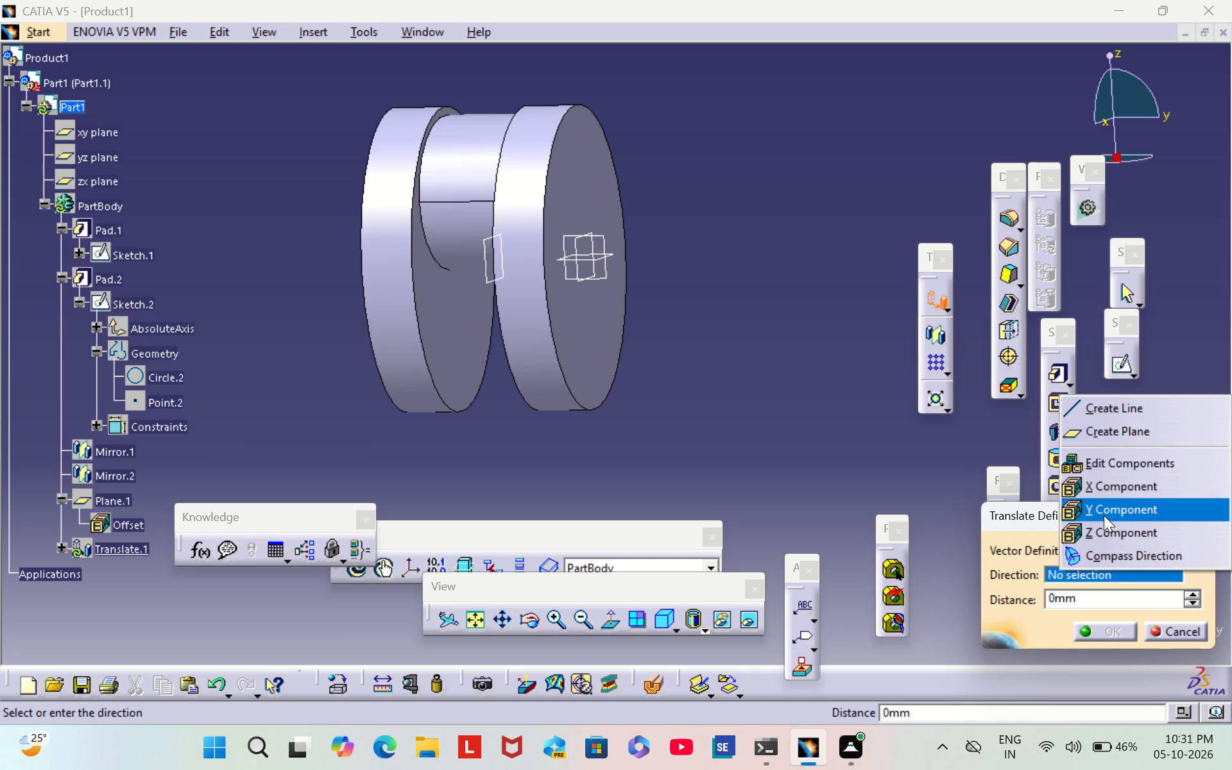
click(1104, 515)
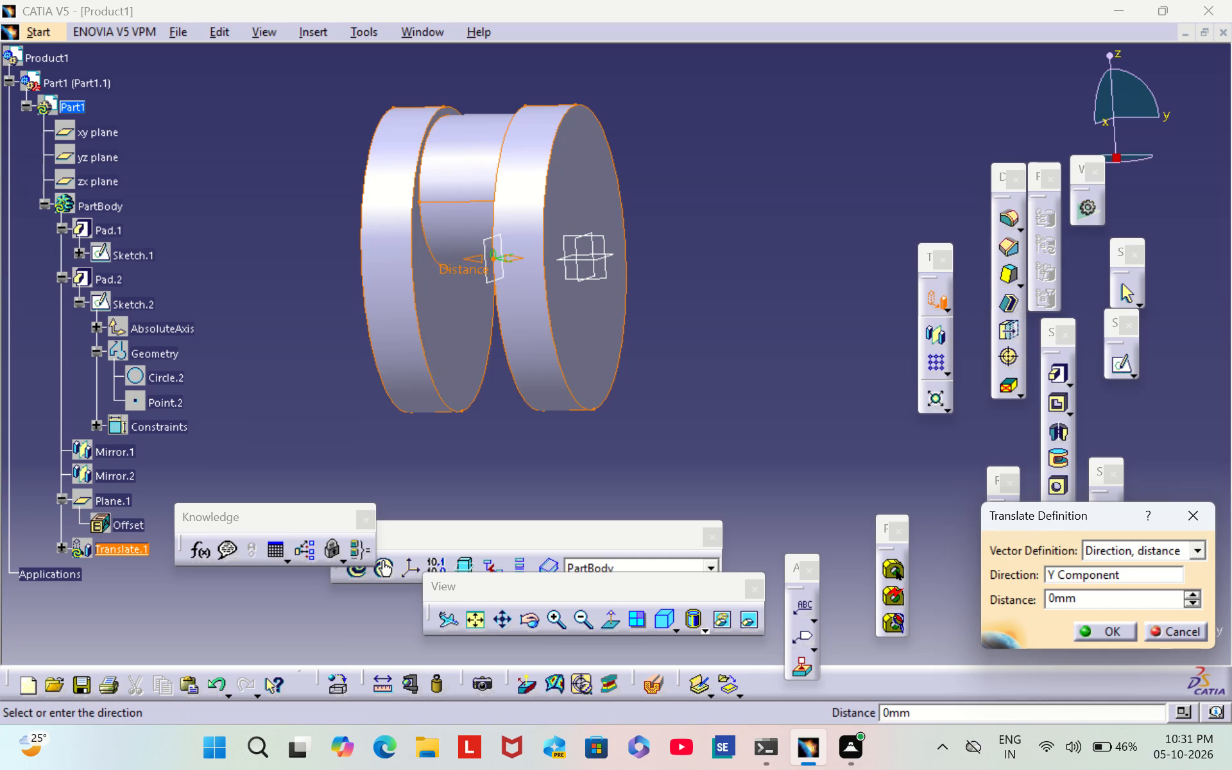
click(489, 280)
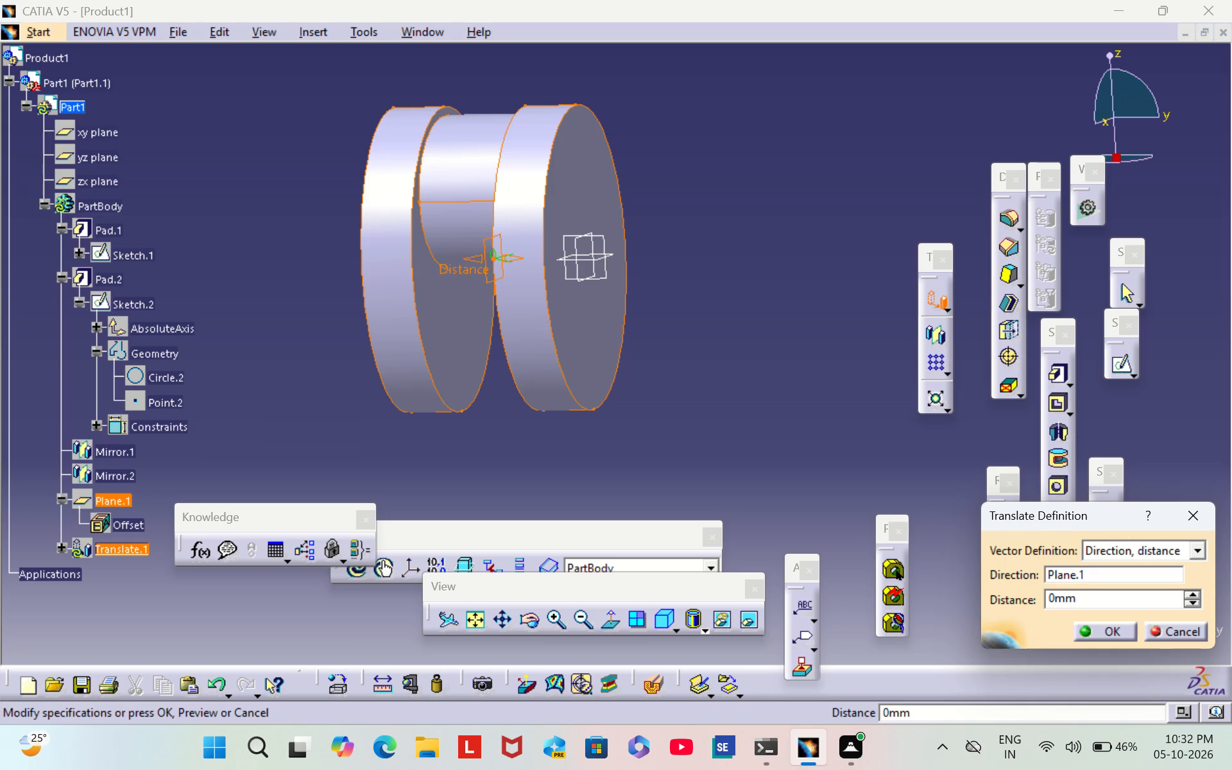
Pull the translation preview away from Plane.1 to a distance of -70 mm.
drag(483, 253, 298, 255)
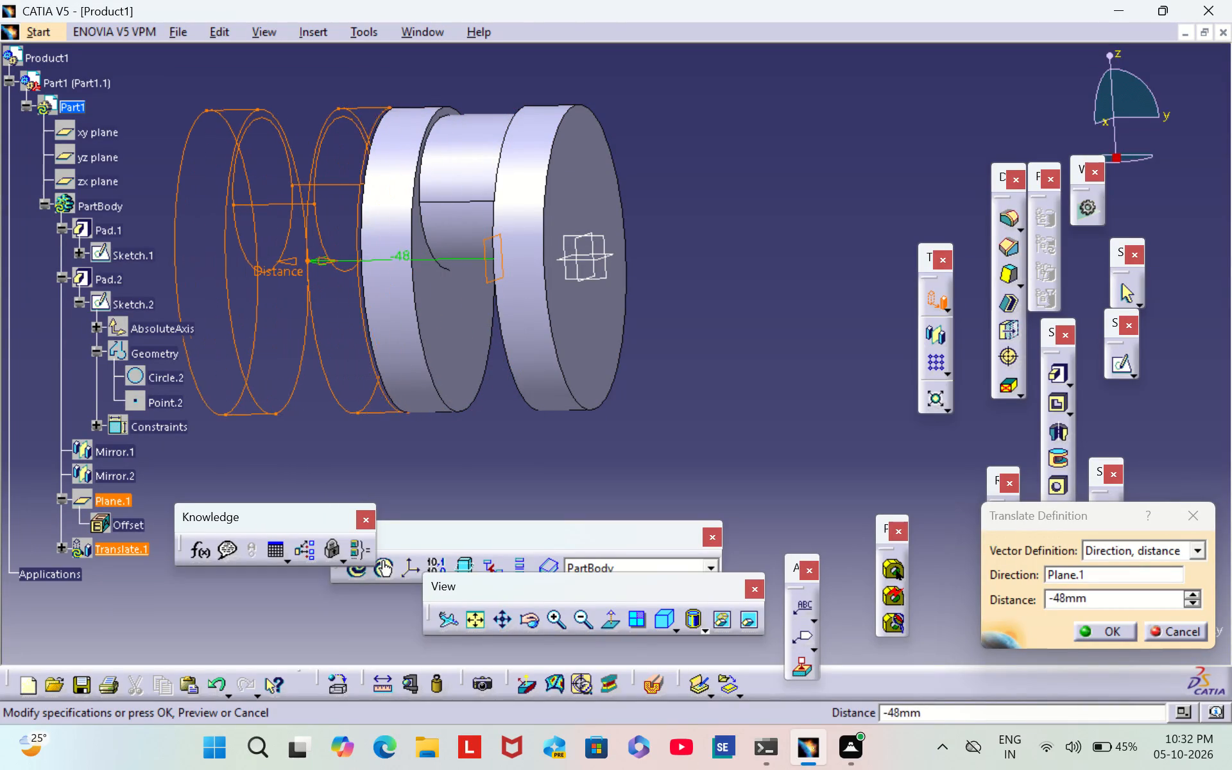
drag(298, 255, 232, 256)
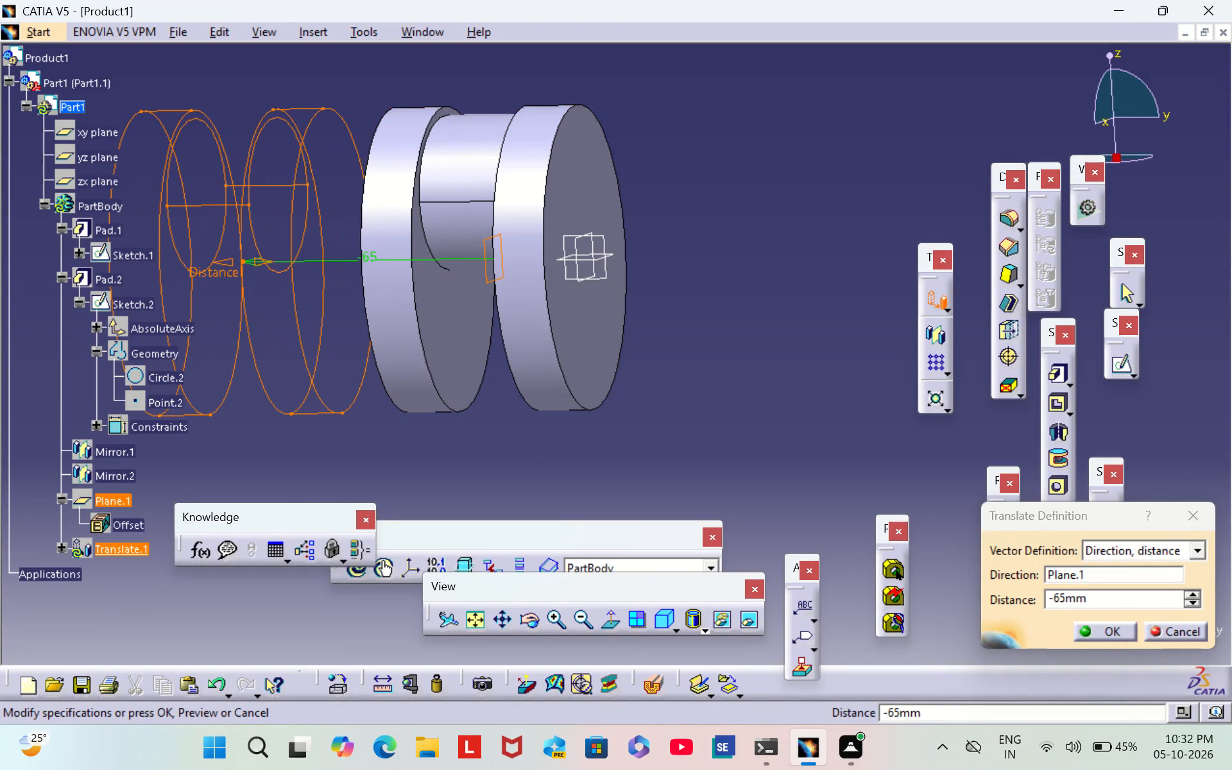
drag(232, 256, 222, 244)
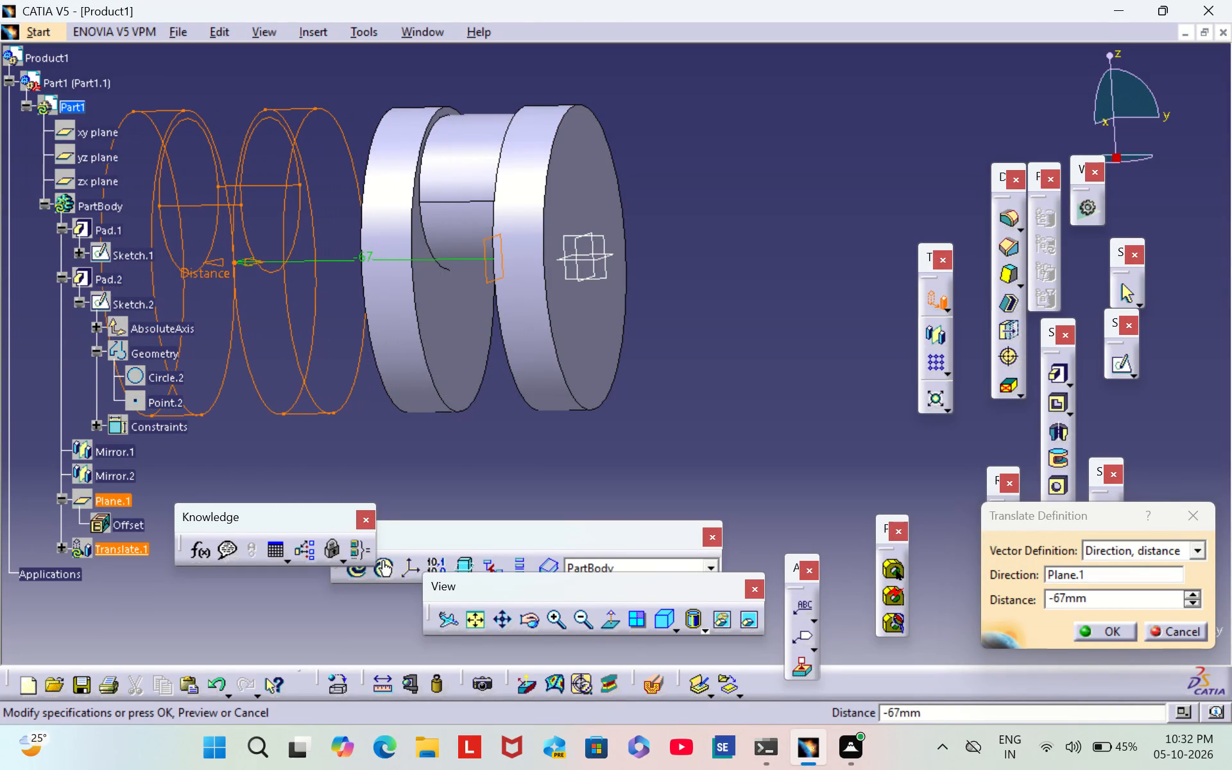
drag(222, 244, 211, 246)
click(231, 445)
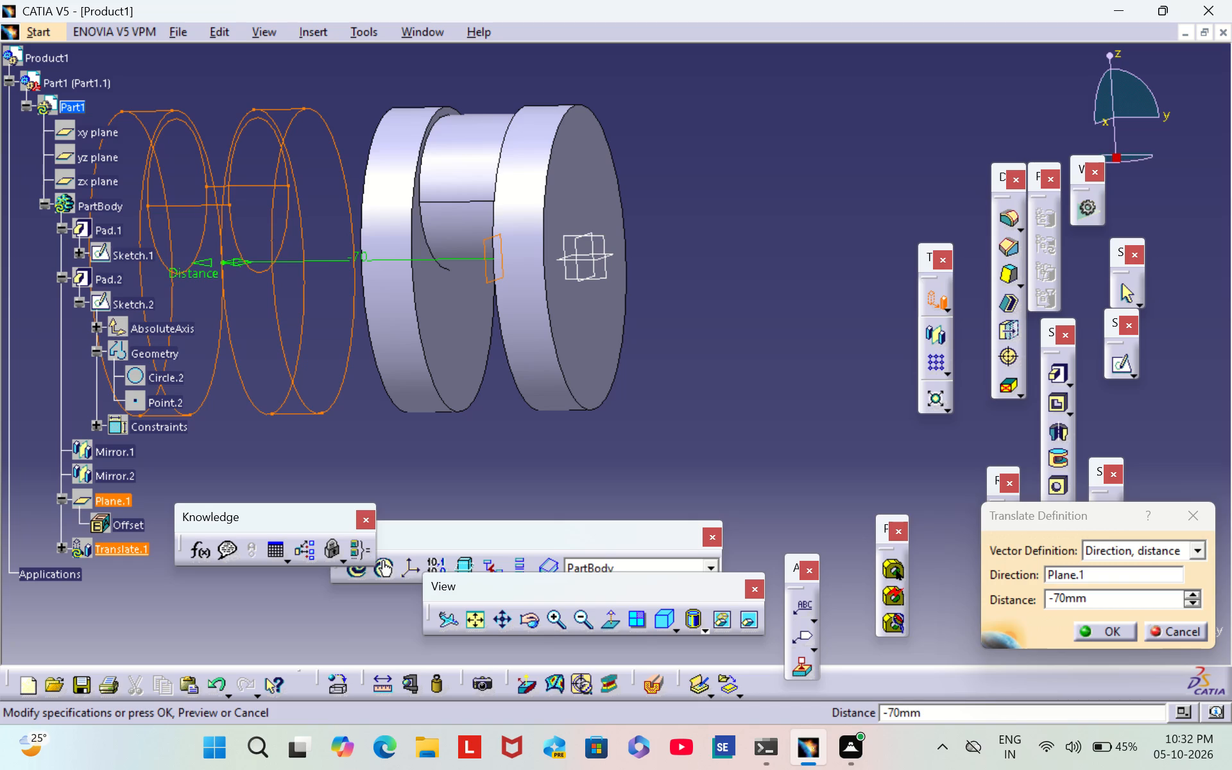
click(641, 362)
Set the translation distance to -80 mm and apply the translation to the body.
click(1122, 601)
key(BackSpace)
key(BackSpace)
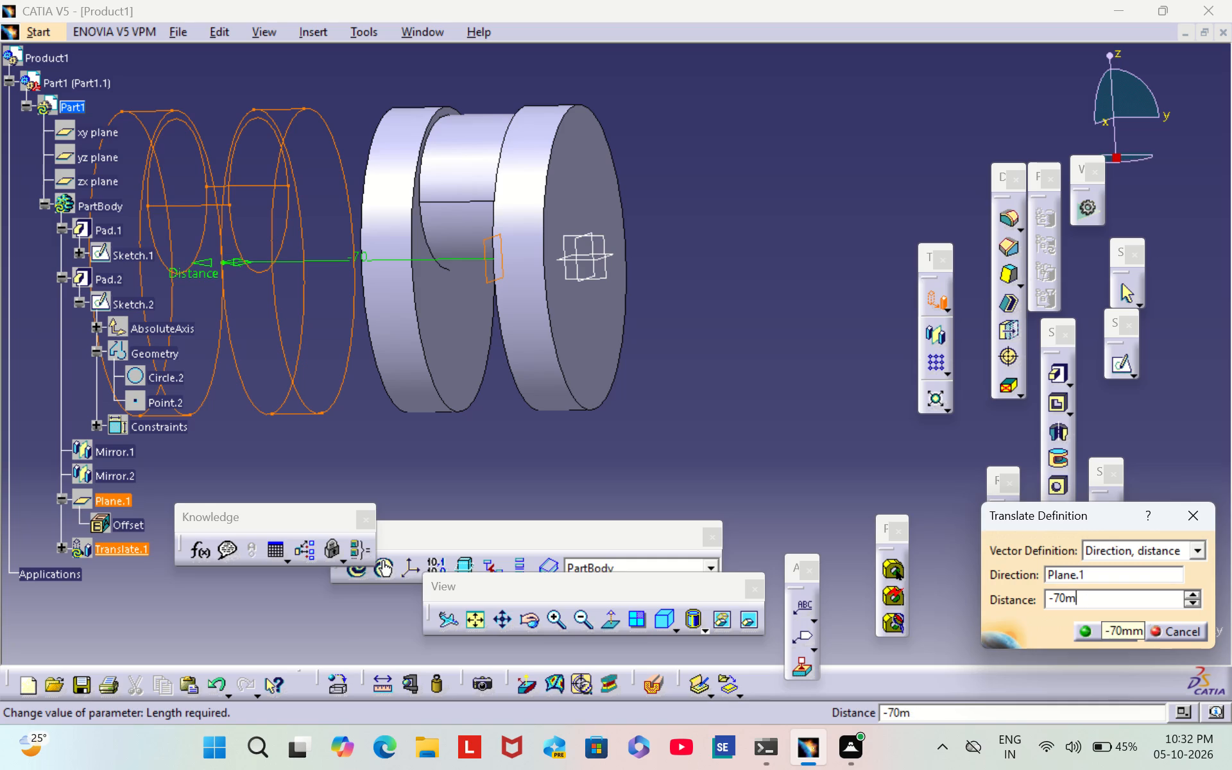
key(BackSpace)
key(BackSpace)
text(80)
click(1106, 630)
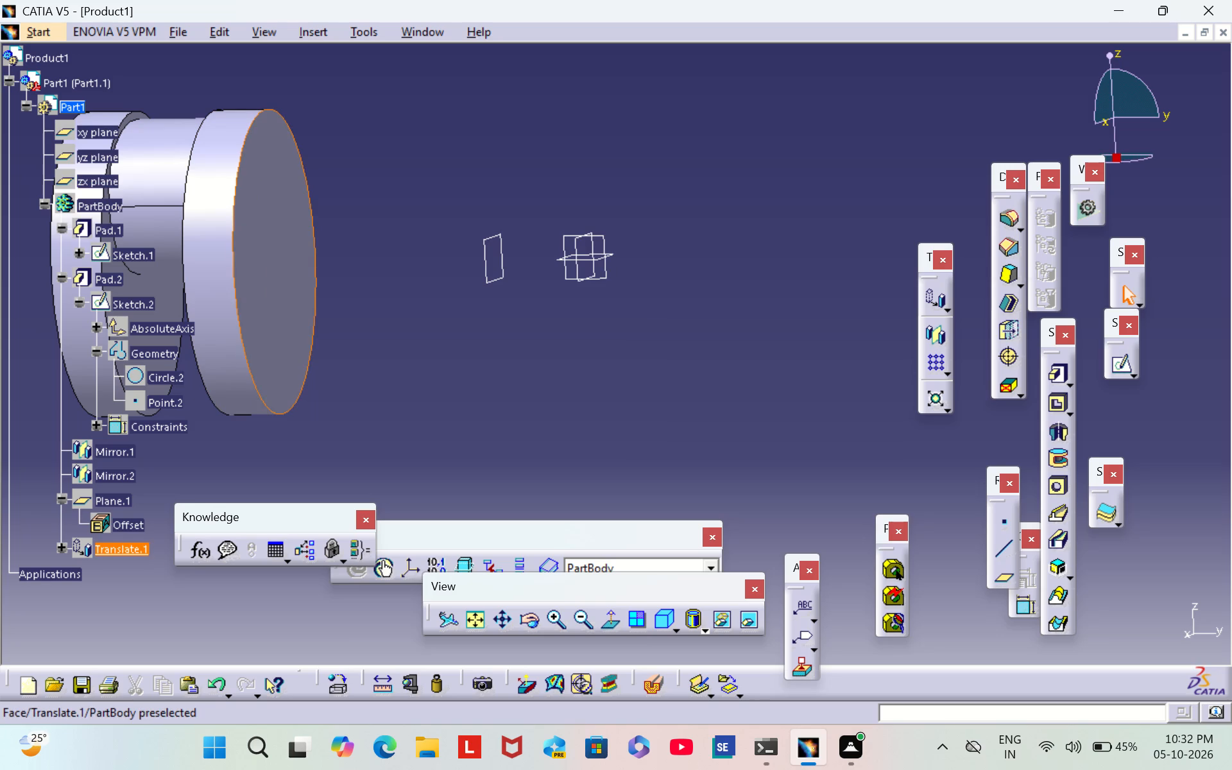
Examine the translated discs and circular pad from several angles, checking their faces, Sketch.2 and Part1.
scroll(425, 383, down, 1)
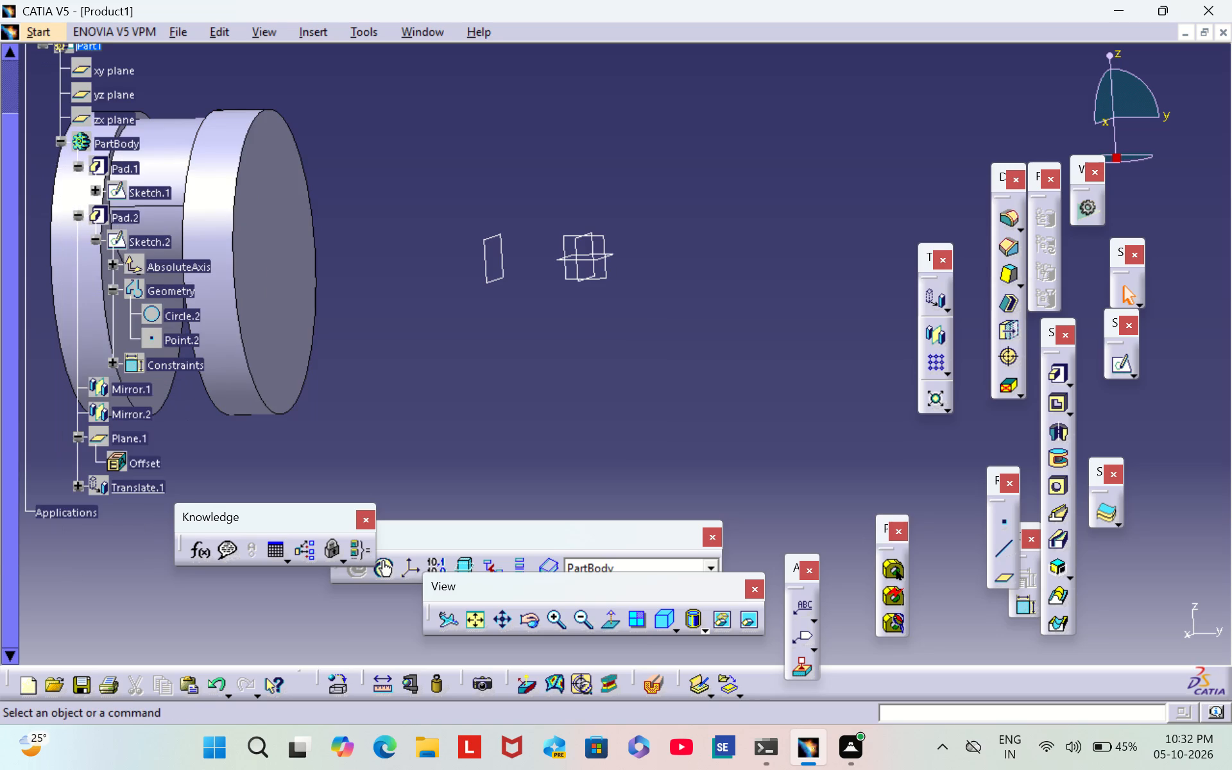
scroll(425, 382, up, 1)
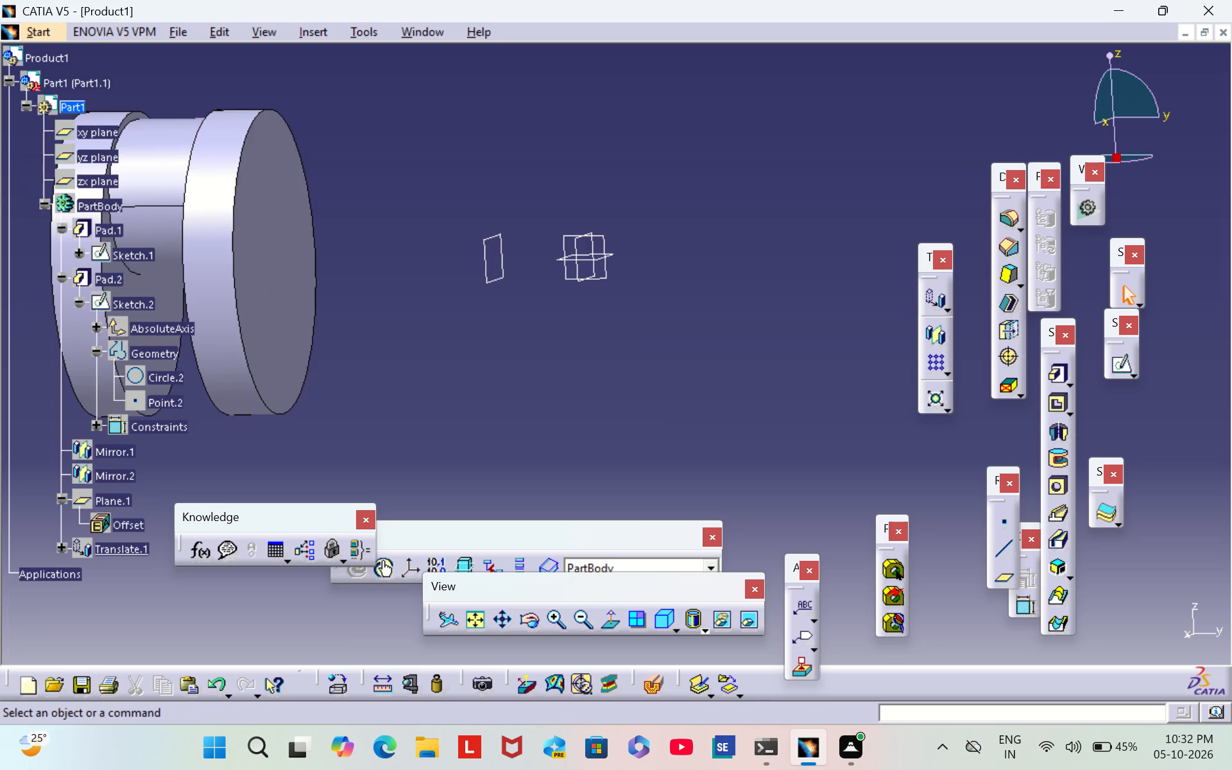
click(533, 619)
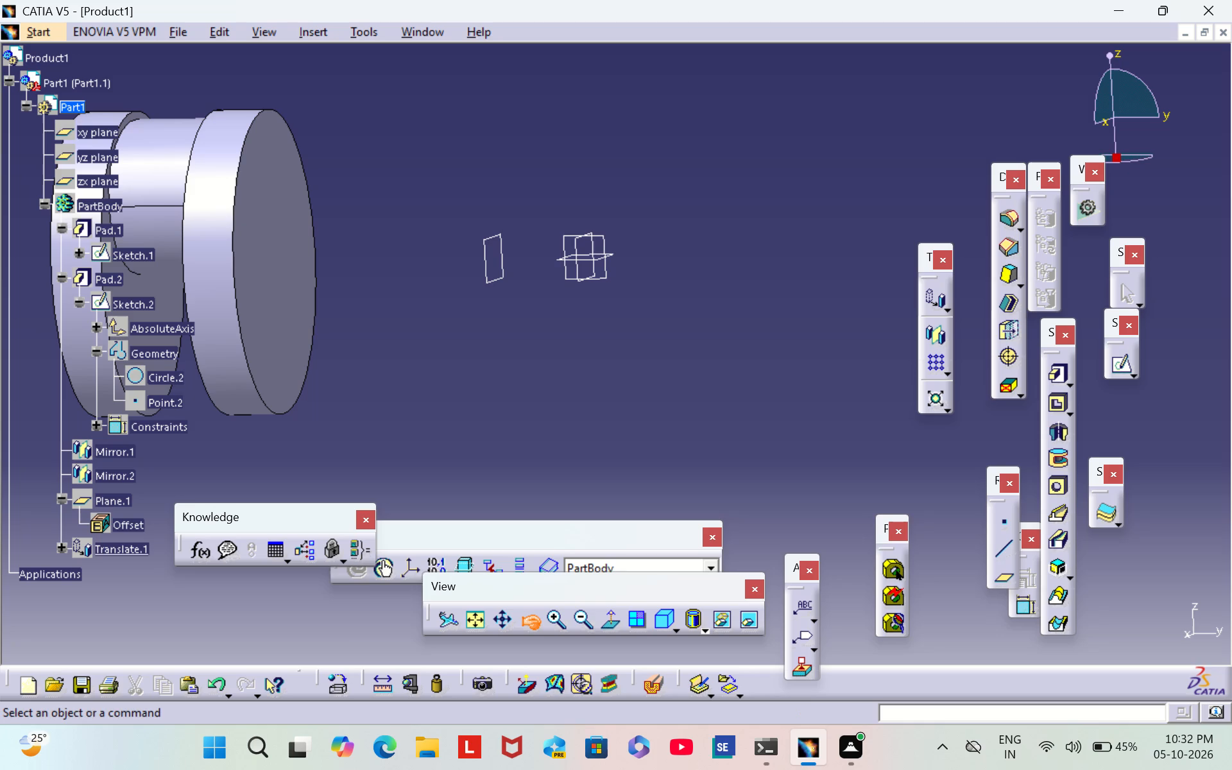
drag(223, 274, 625, 332)
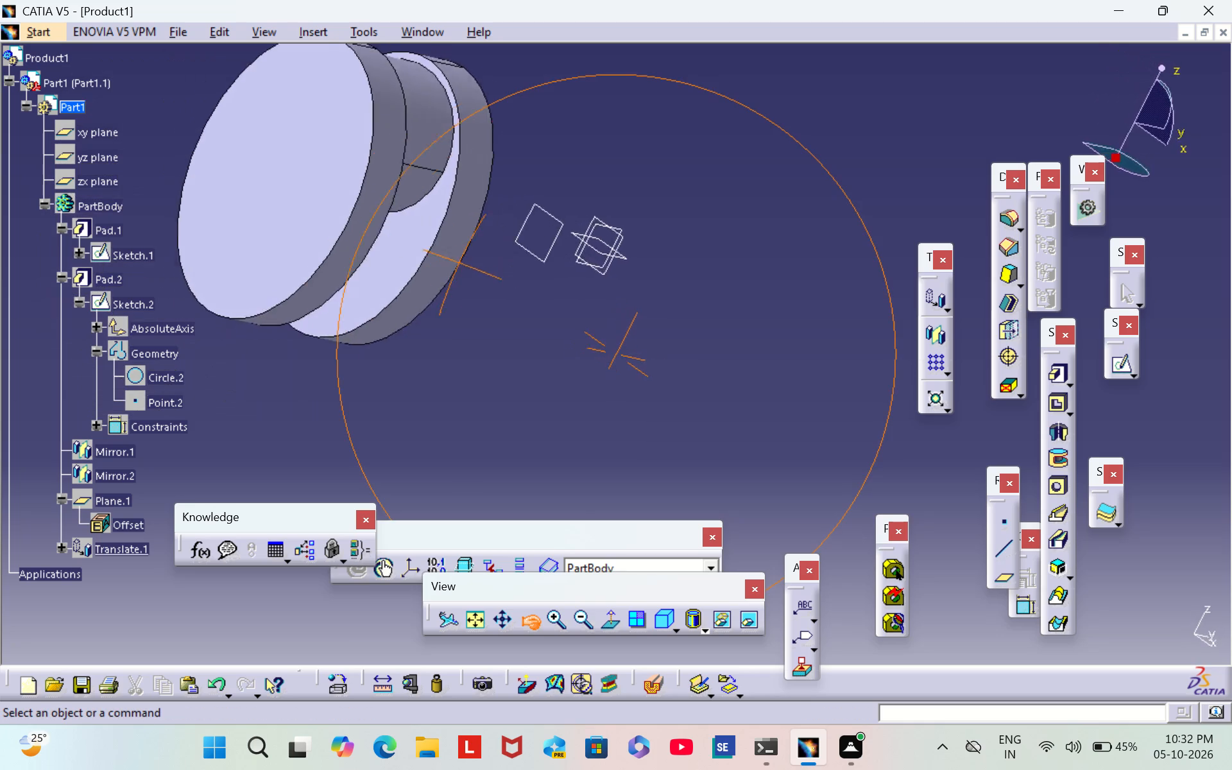
drag(625, 332, 345, 302)
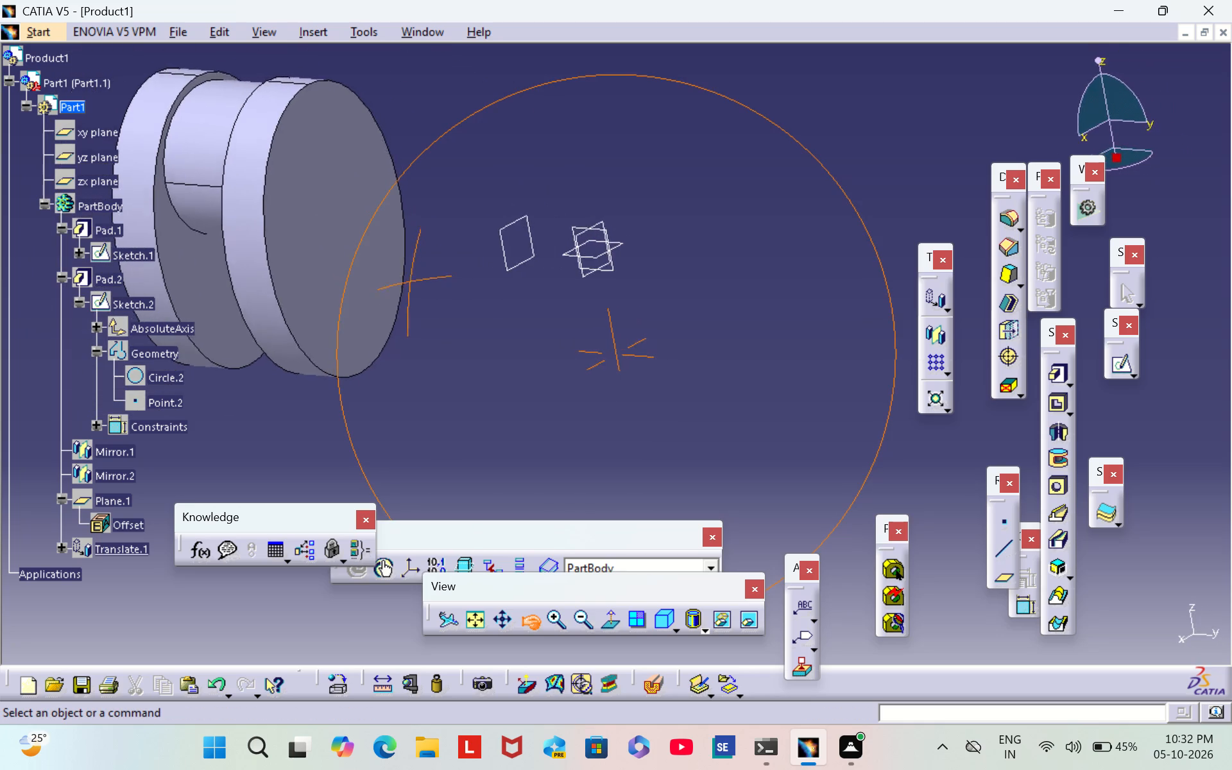
drag(345, 302, 278, 343)
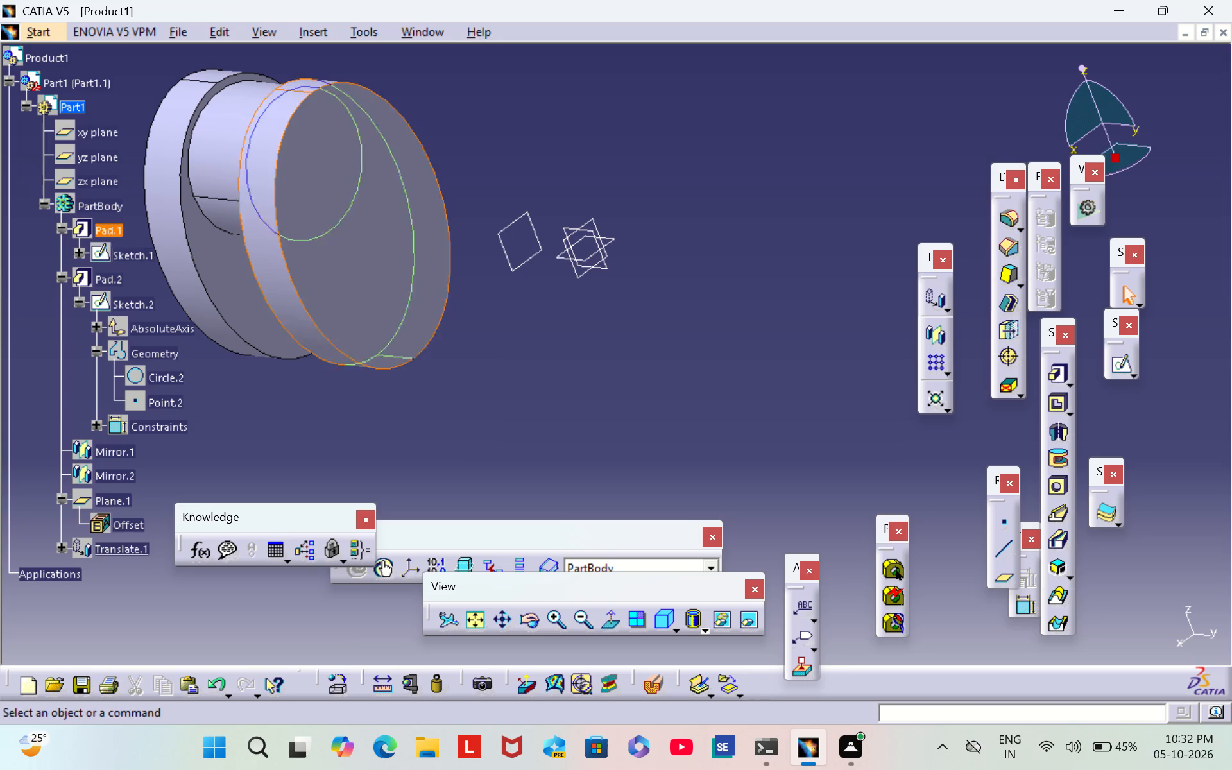
click(171, 248)
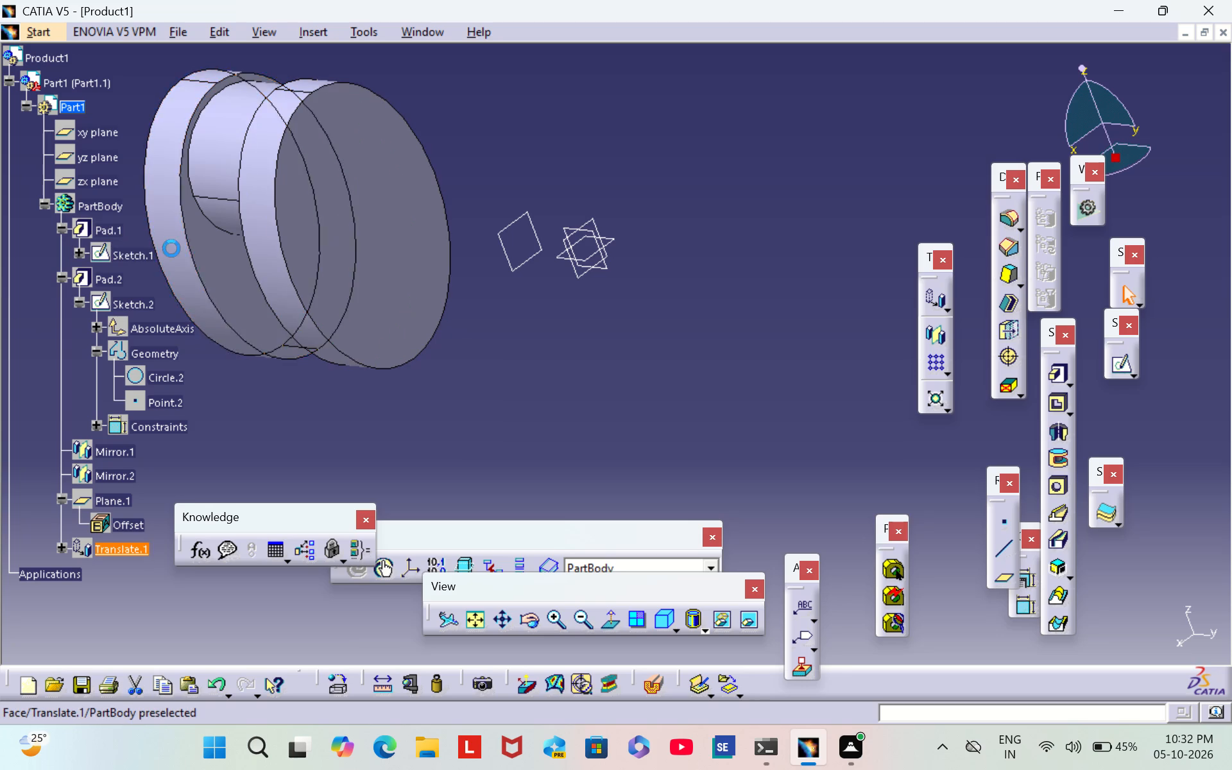
click(217, 189)
click(354, 276)
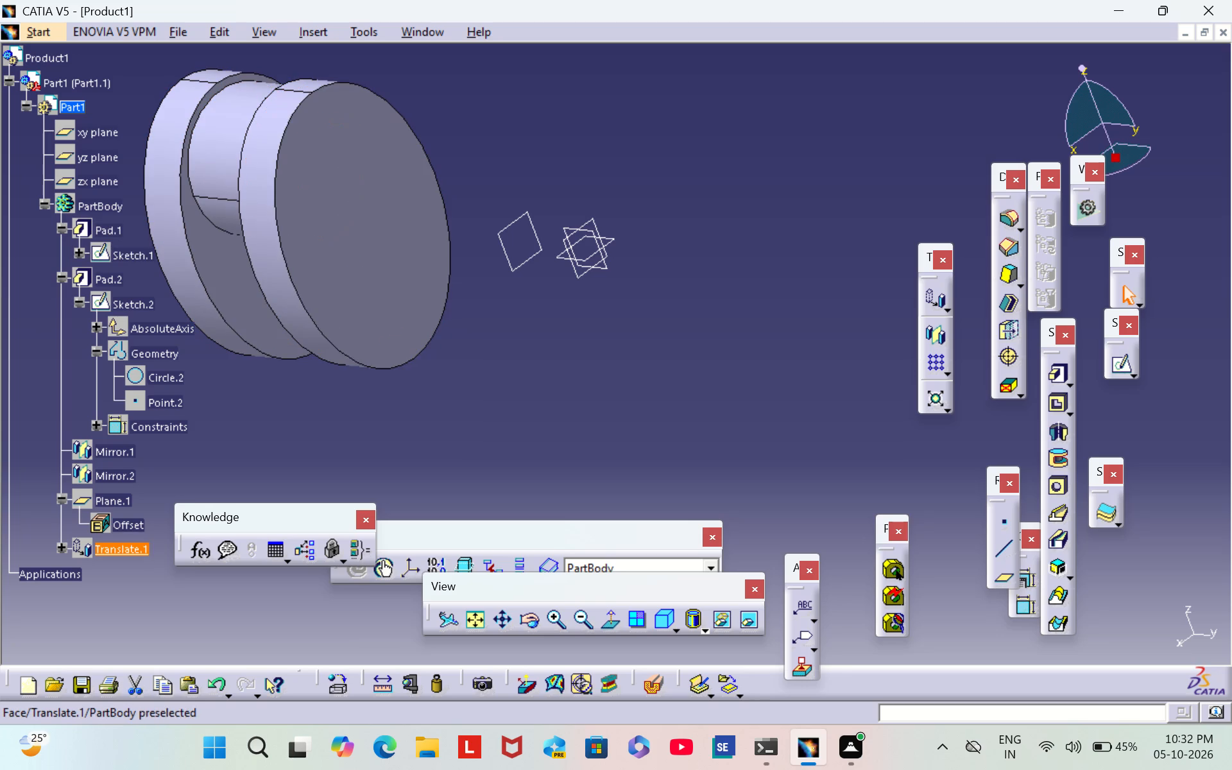
click(113, 300)
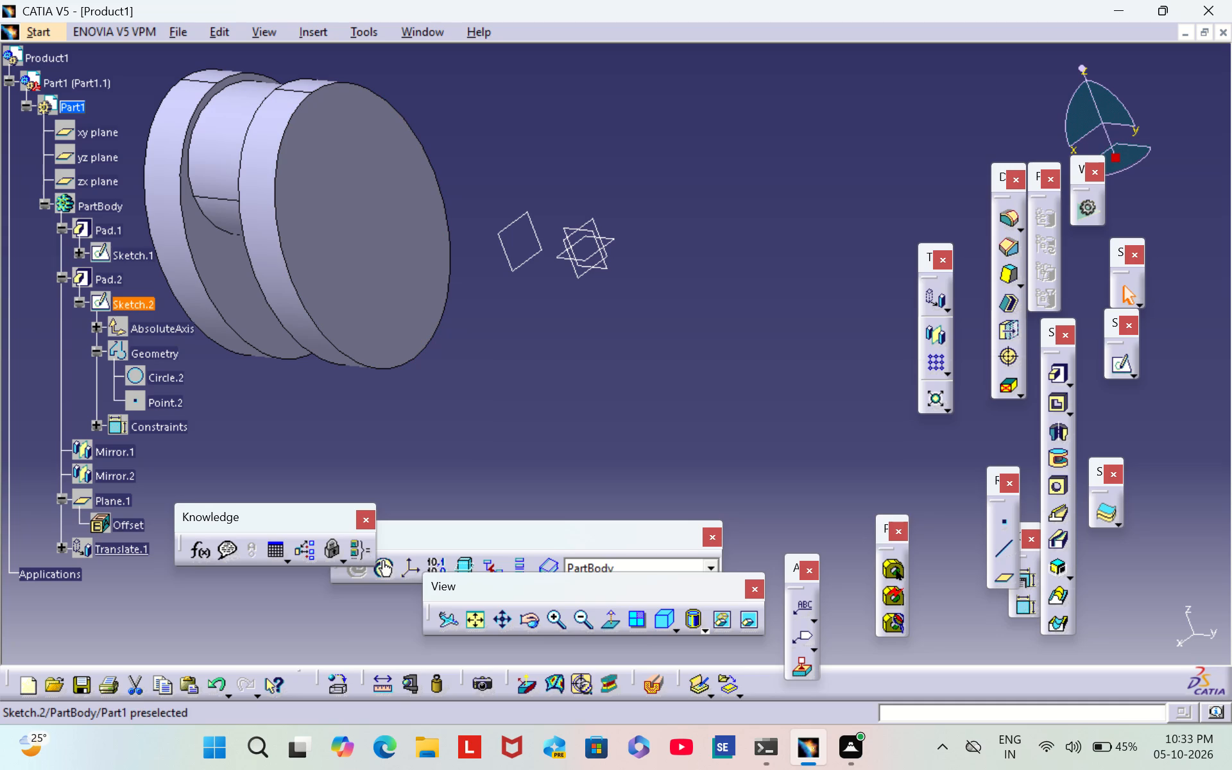
click(59, 107)
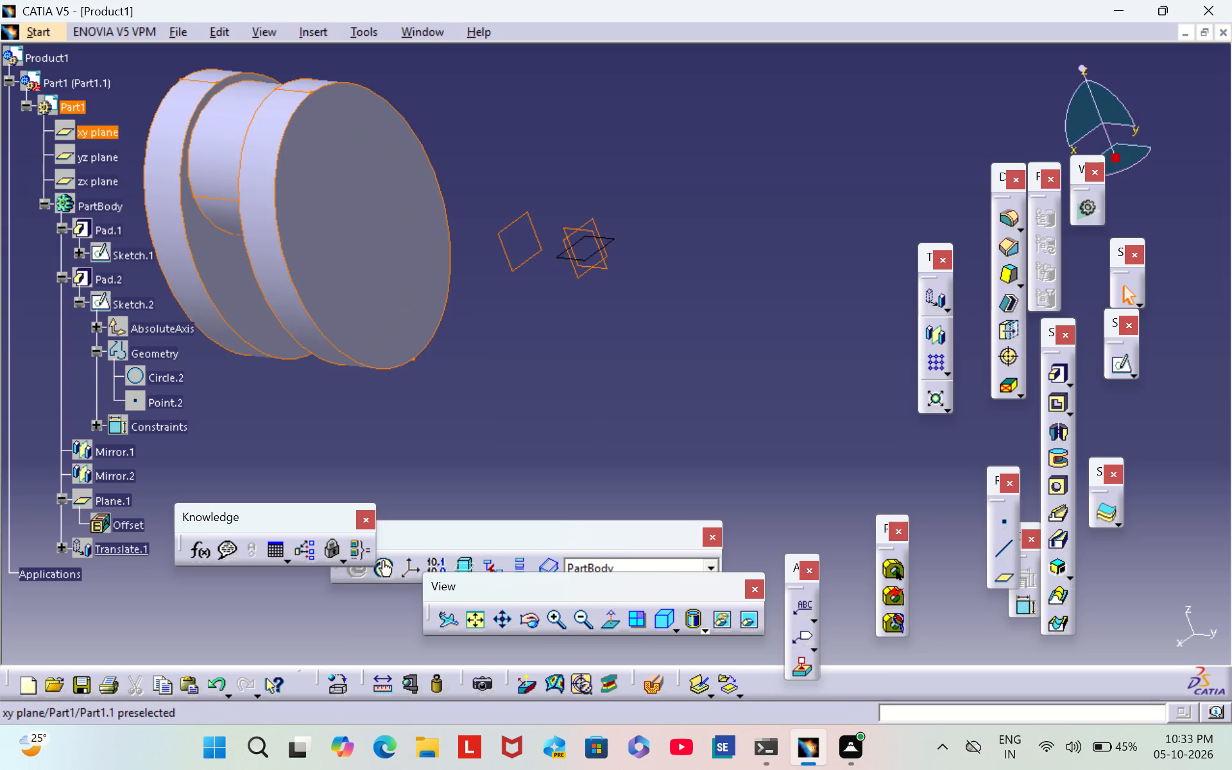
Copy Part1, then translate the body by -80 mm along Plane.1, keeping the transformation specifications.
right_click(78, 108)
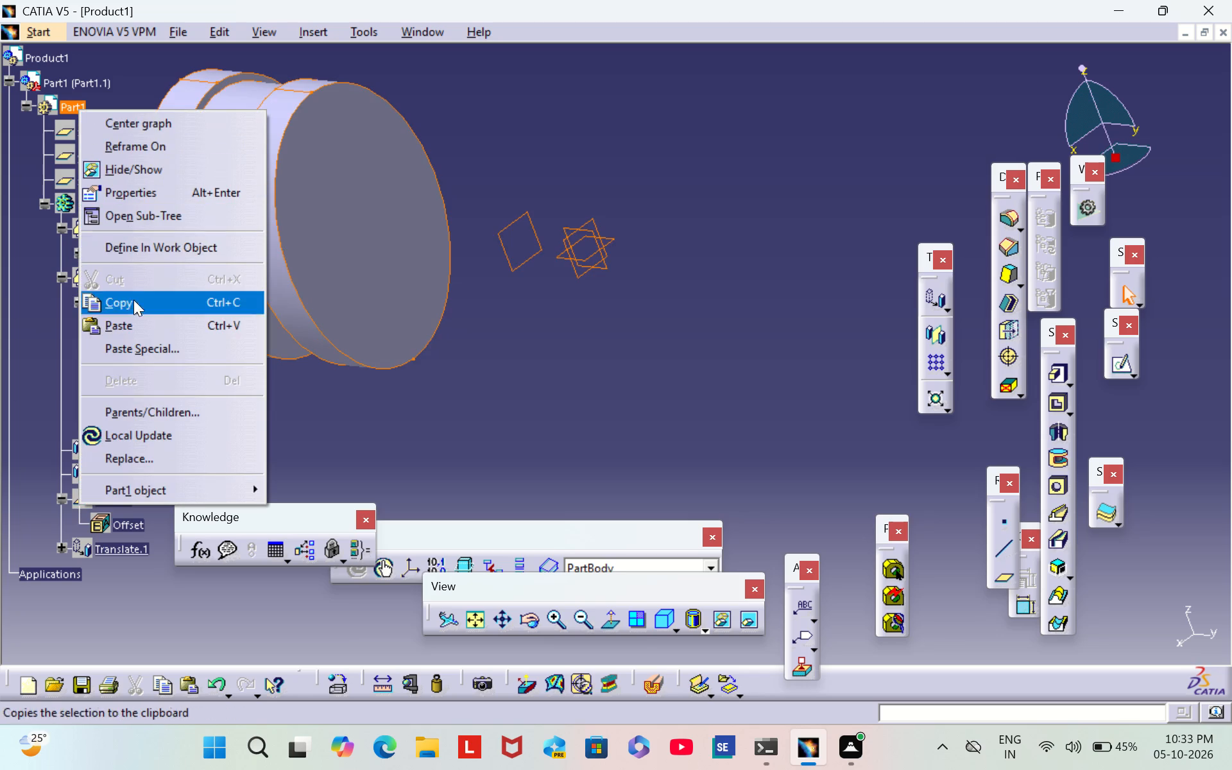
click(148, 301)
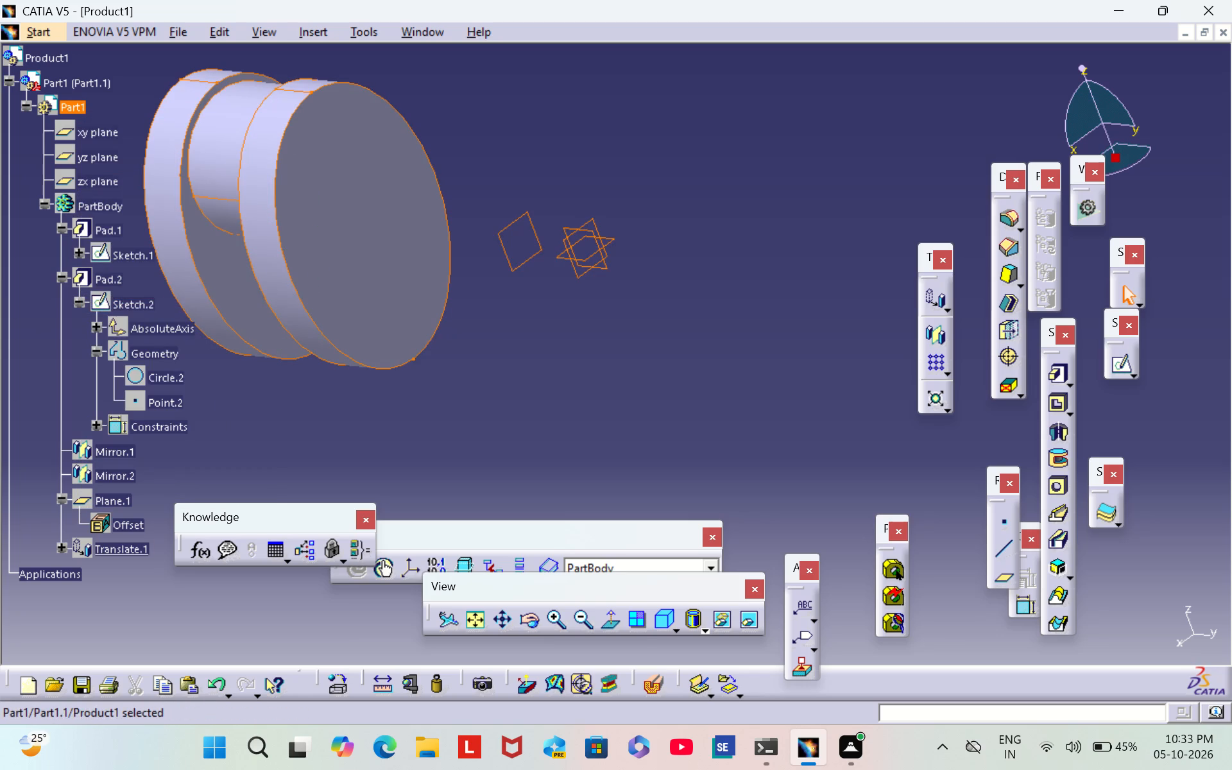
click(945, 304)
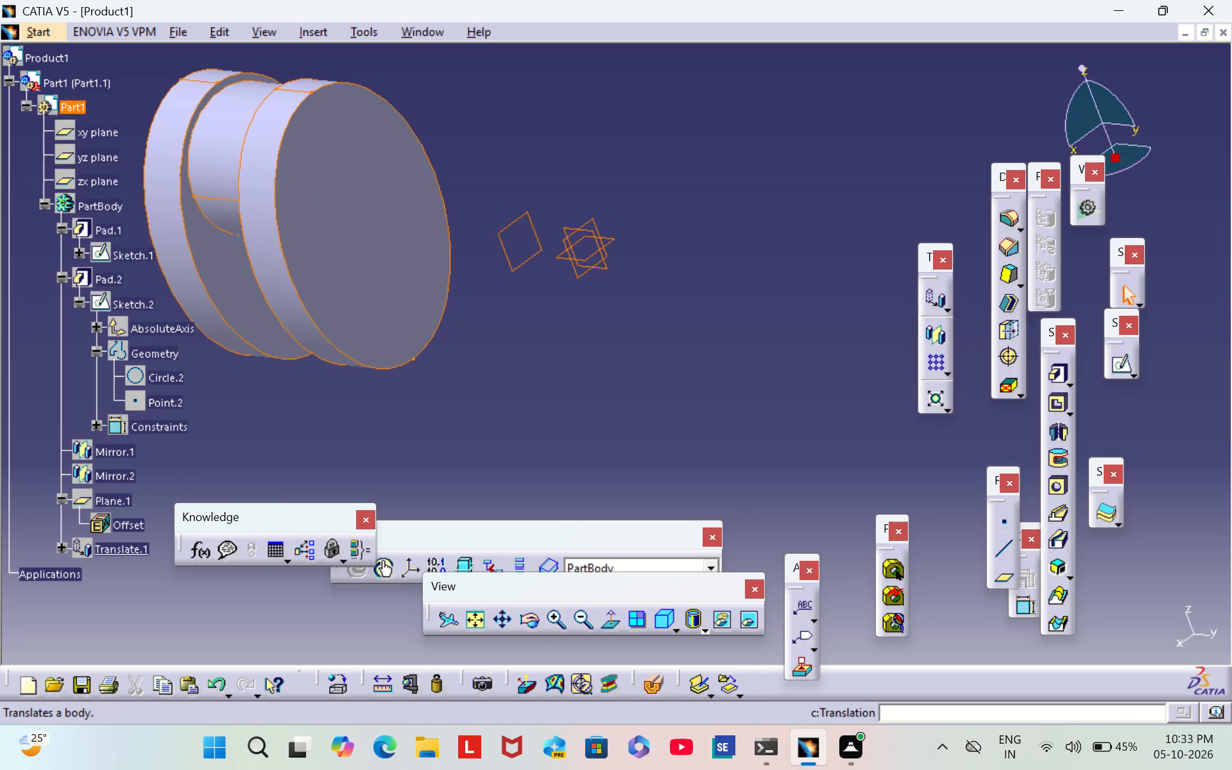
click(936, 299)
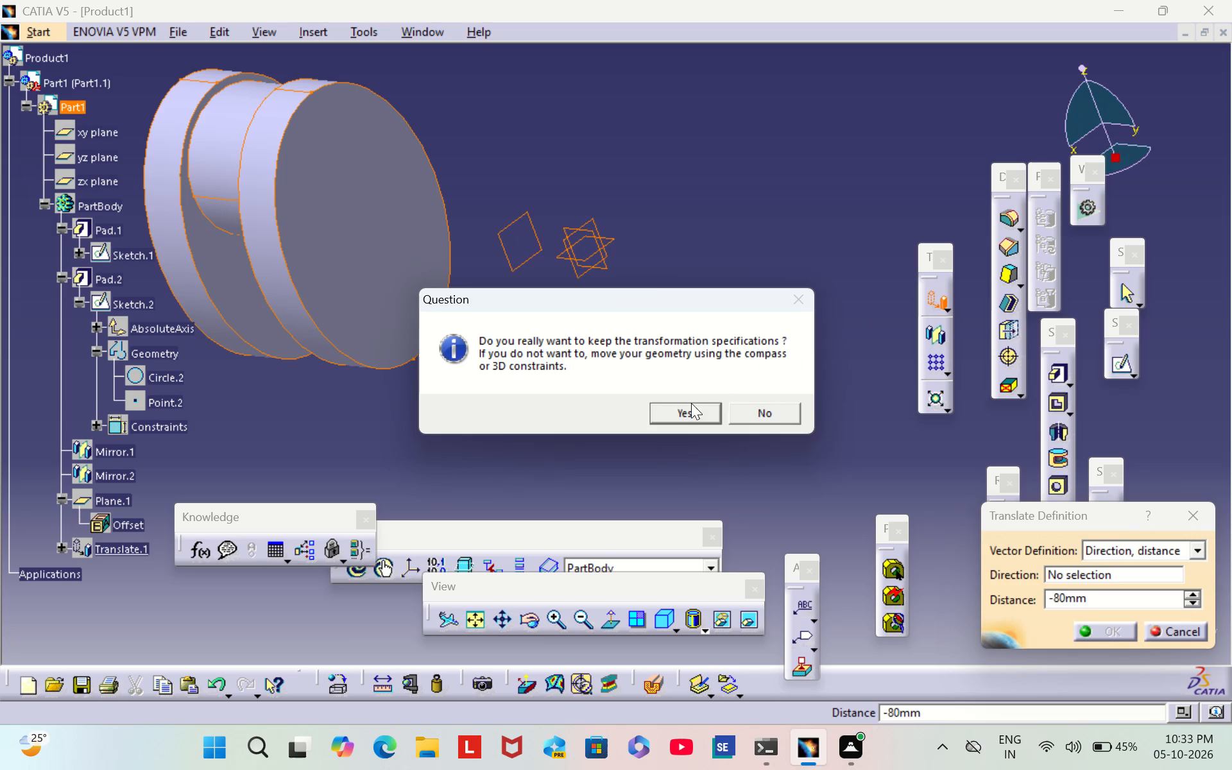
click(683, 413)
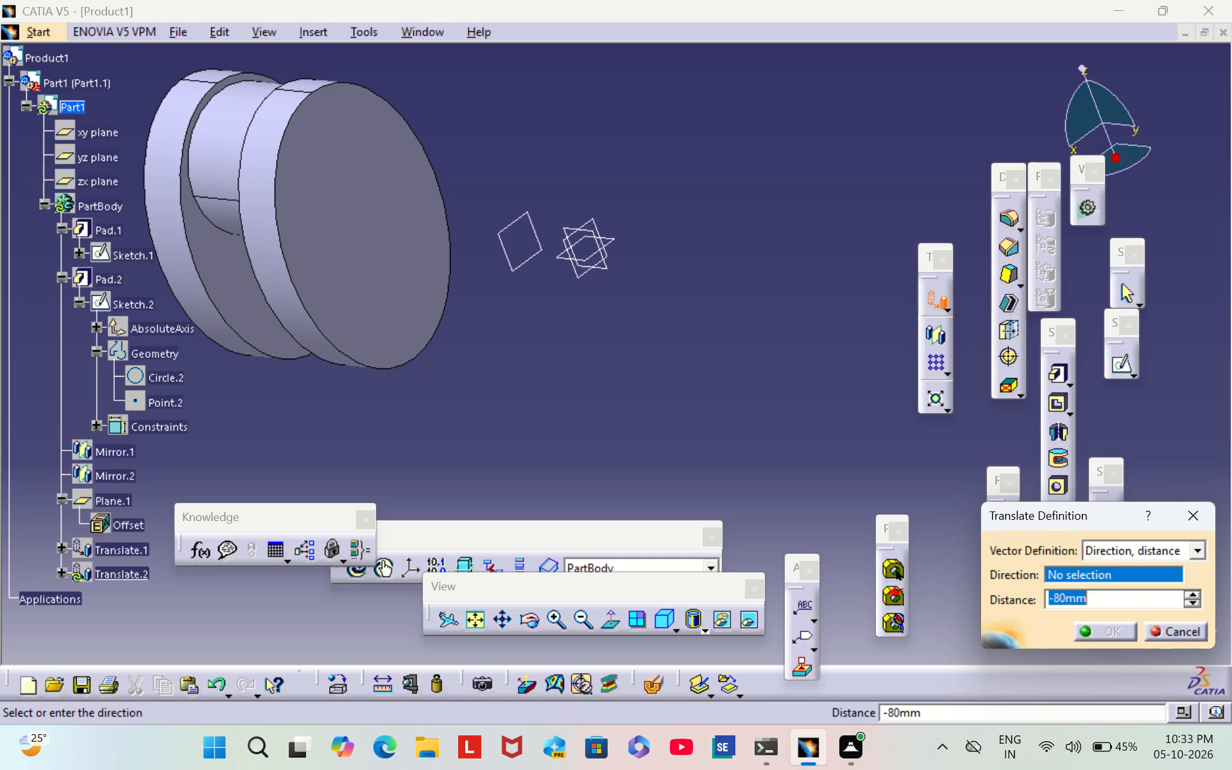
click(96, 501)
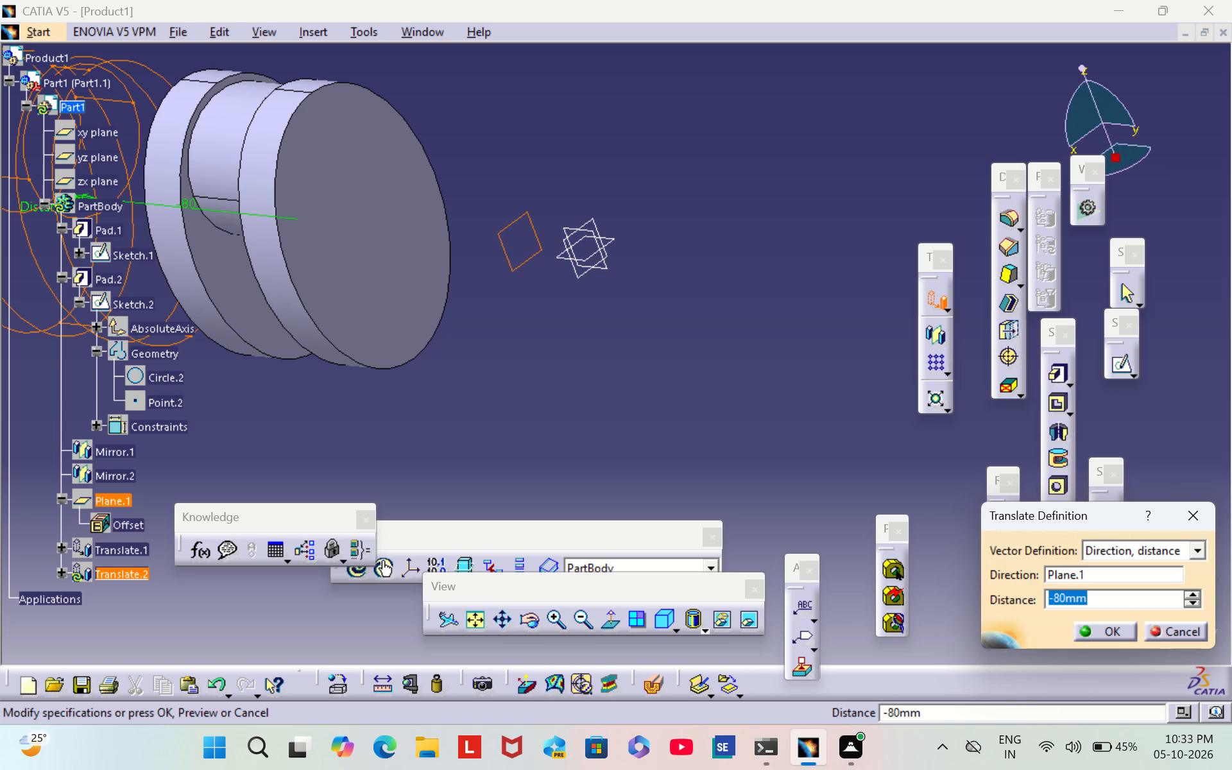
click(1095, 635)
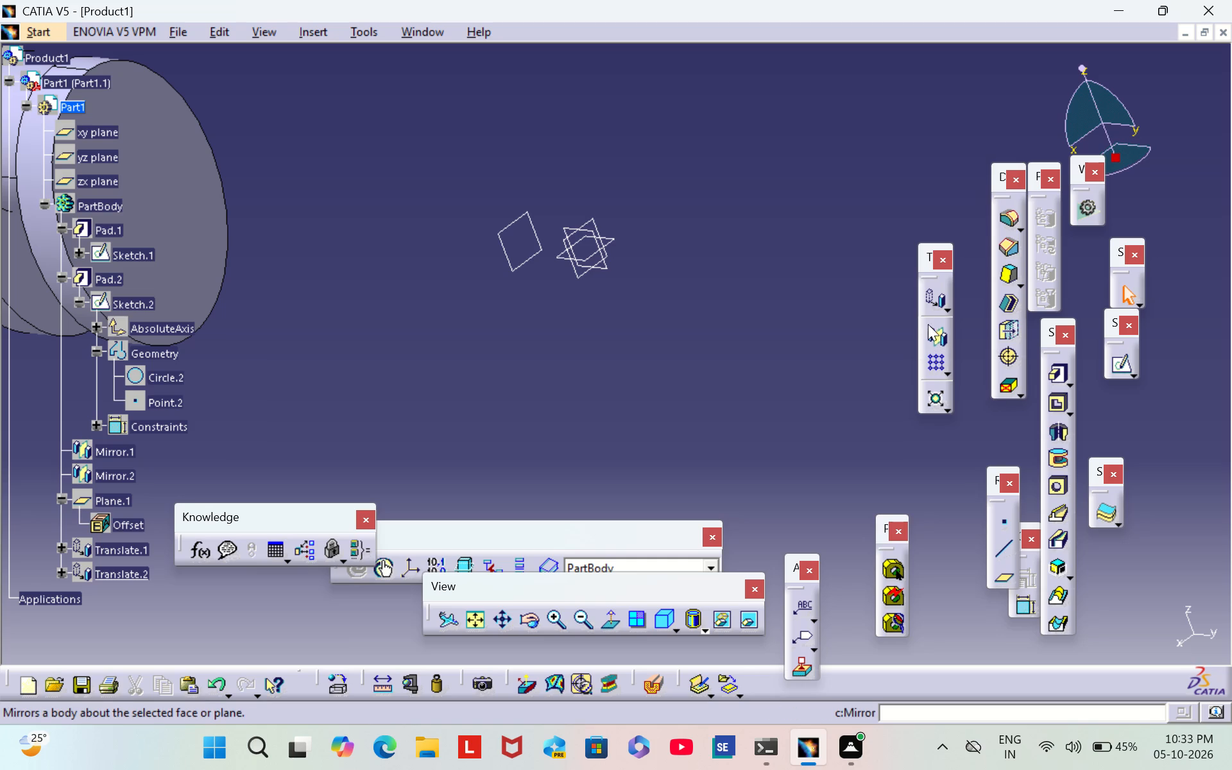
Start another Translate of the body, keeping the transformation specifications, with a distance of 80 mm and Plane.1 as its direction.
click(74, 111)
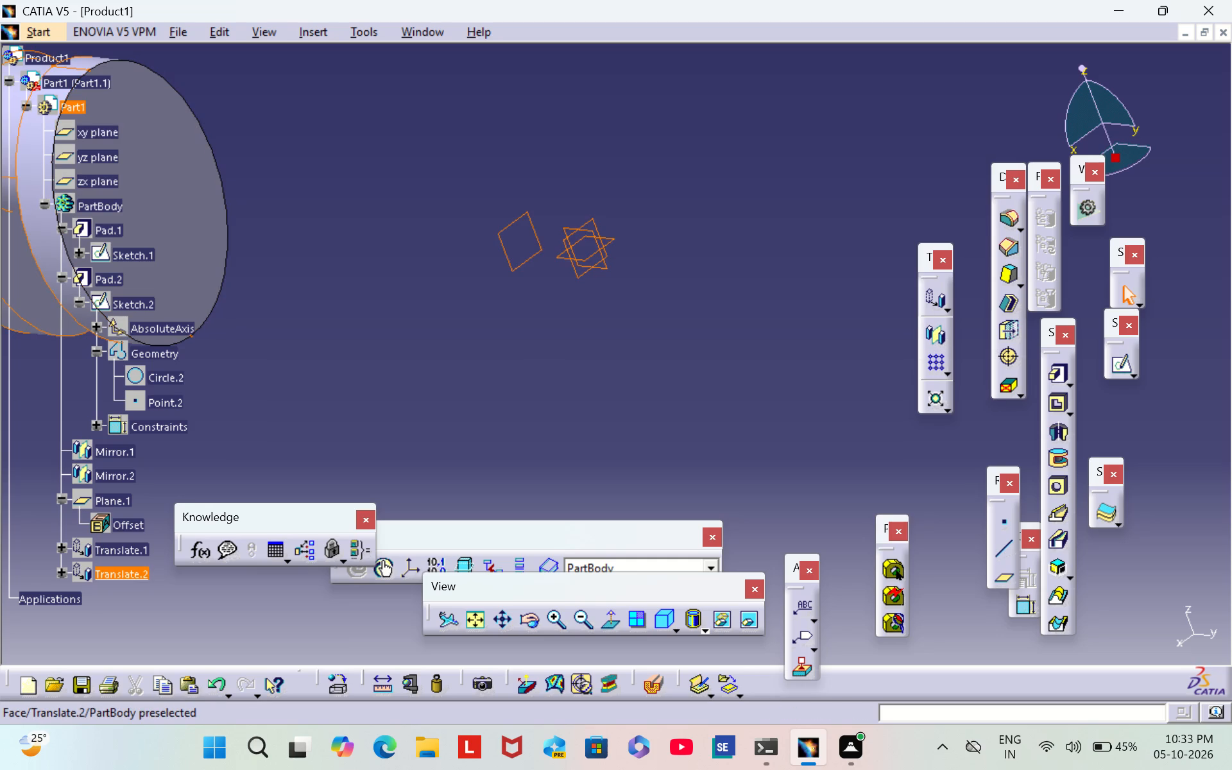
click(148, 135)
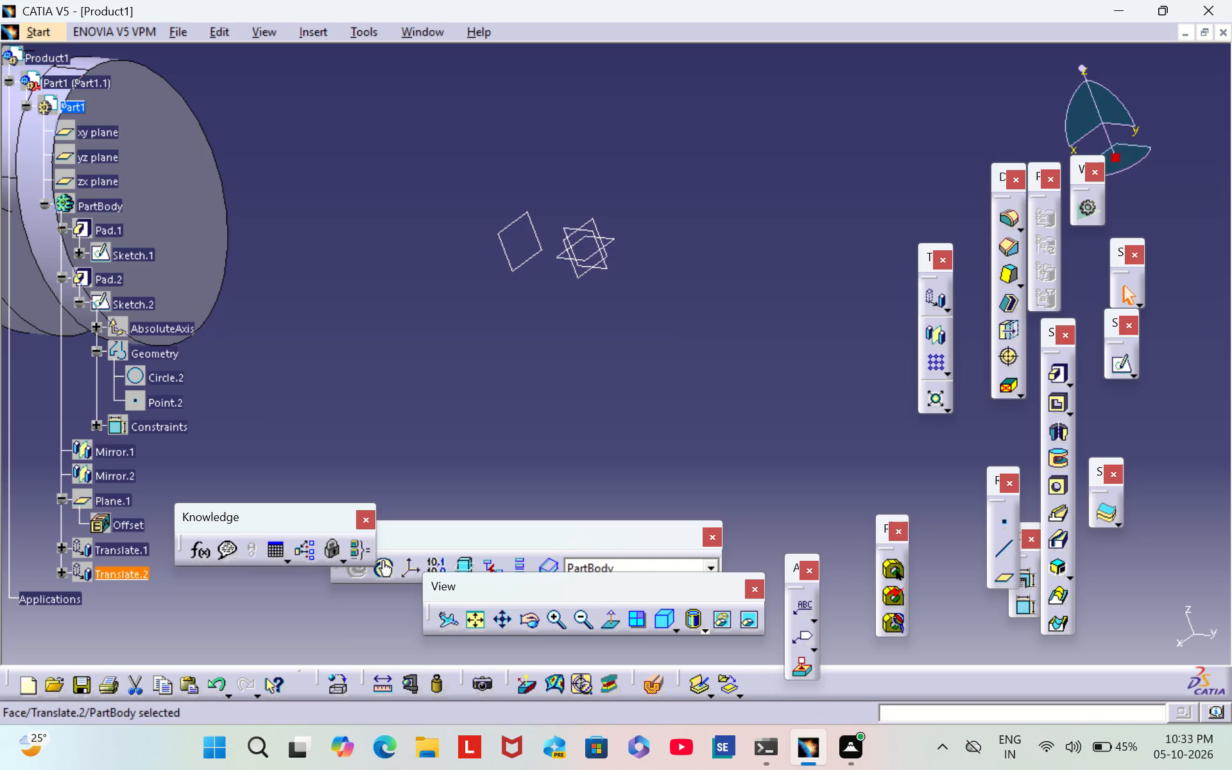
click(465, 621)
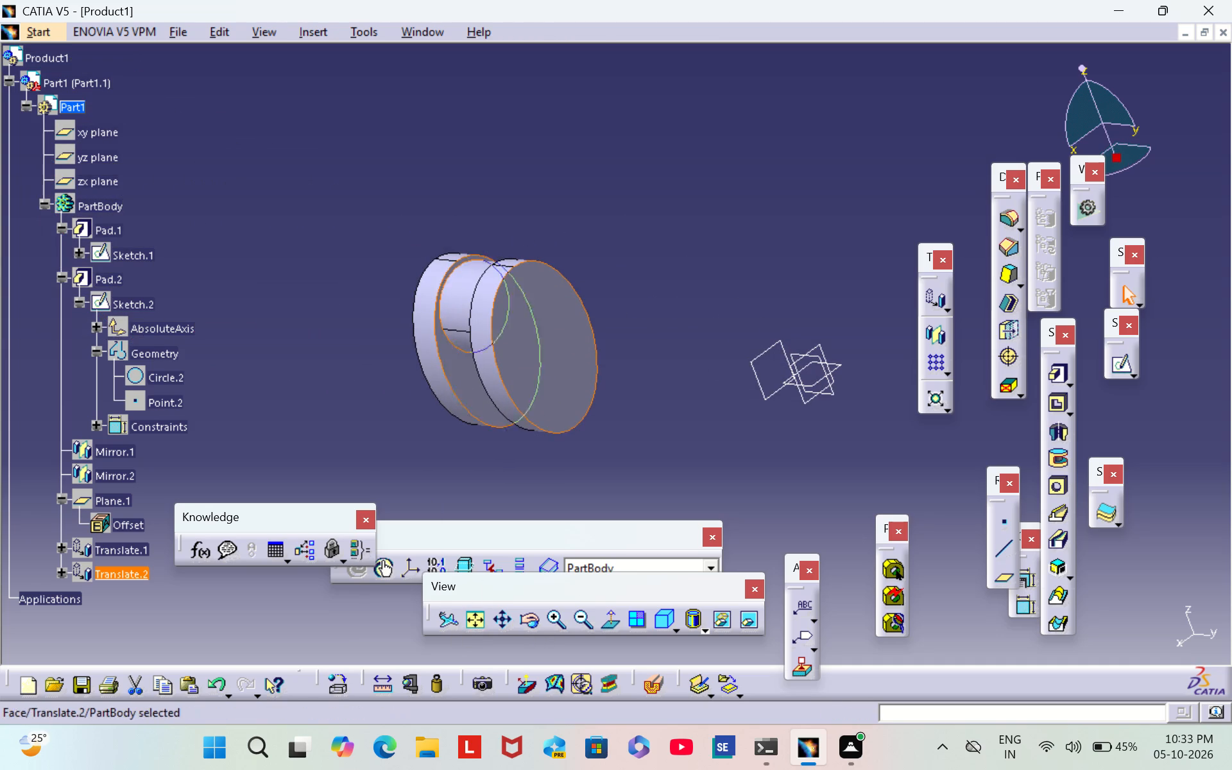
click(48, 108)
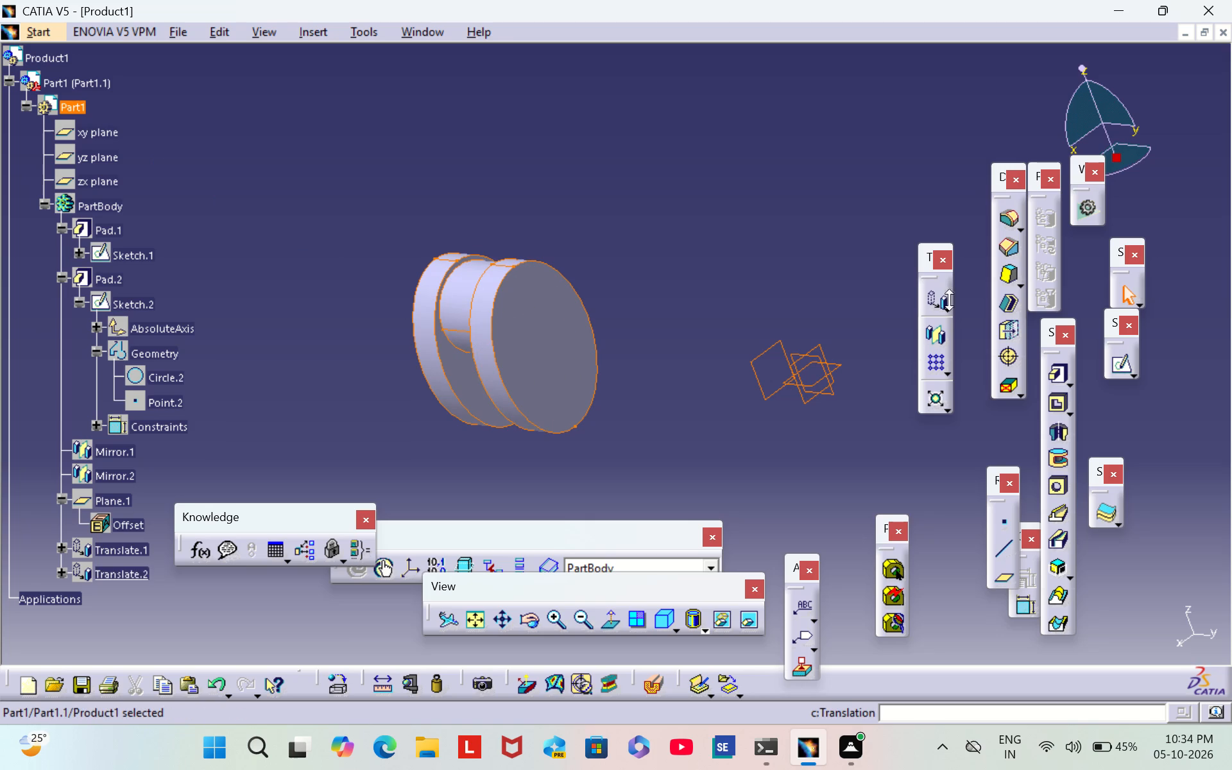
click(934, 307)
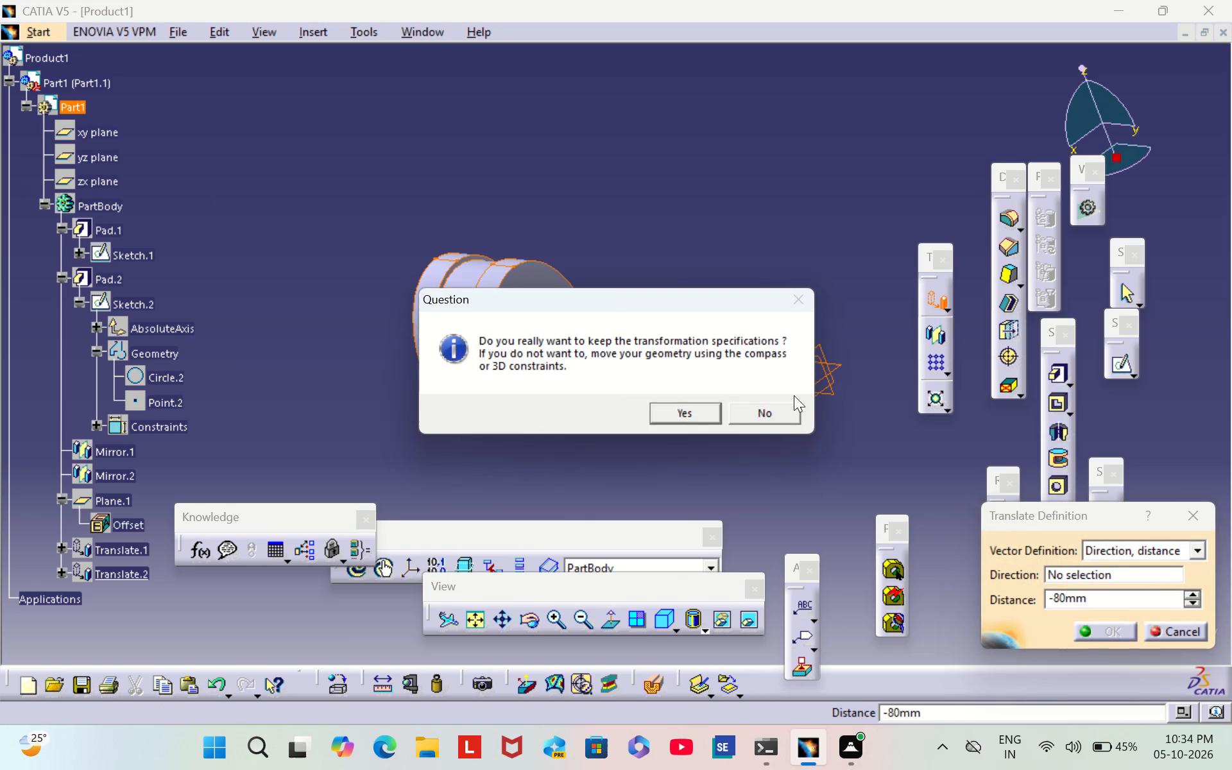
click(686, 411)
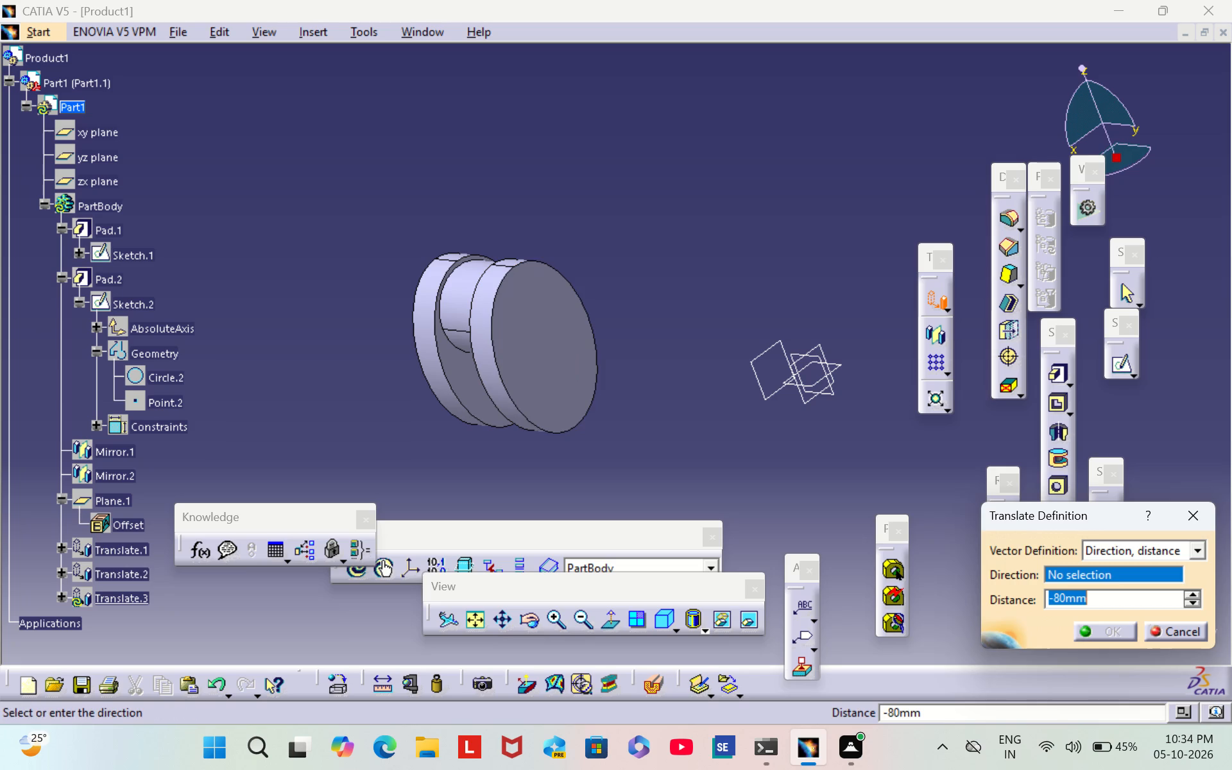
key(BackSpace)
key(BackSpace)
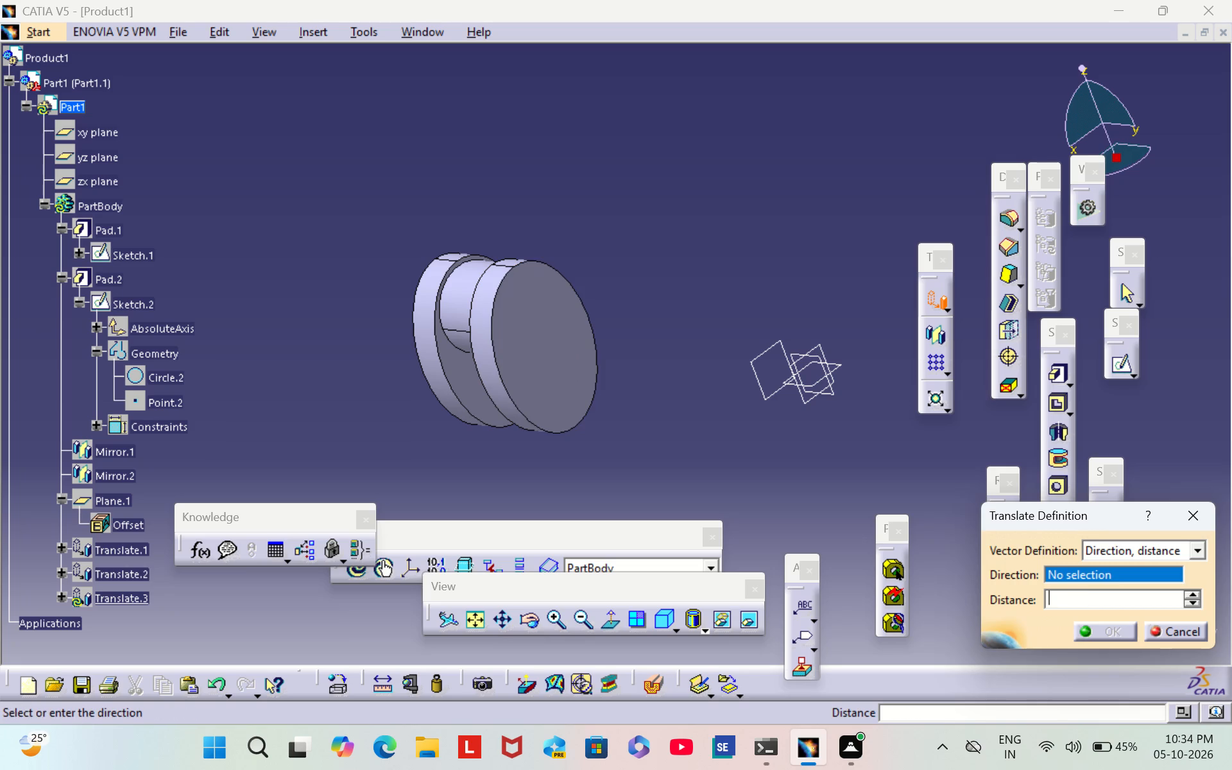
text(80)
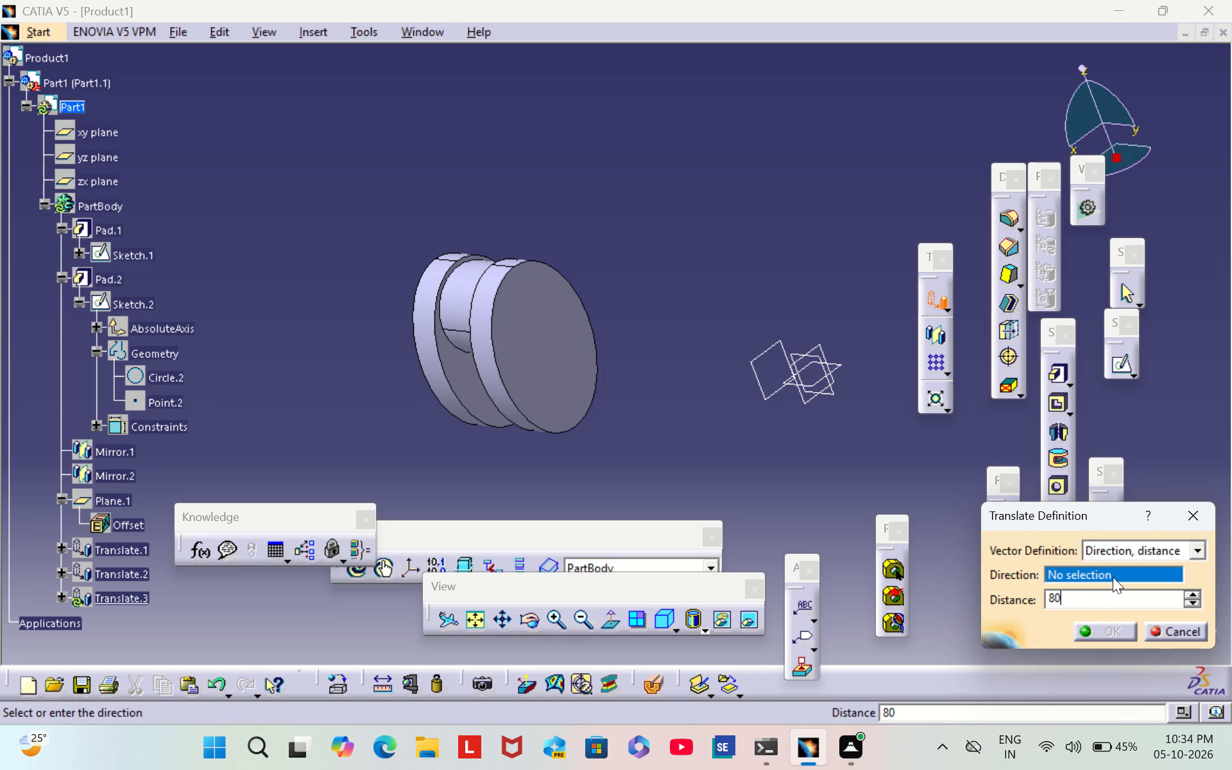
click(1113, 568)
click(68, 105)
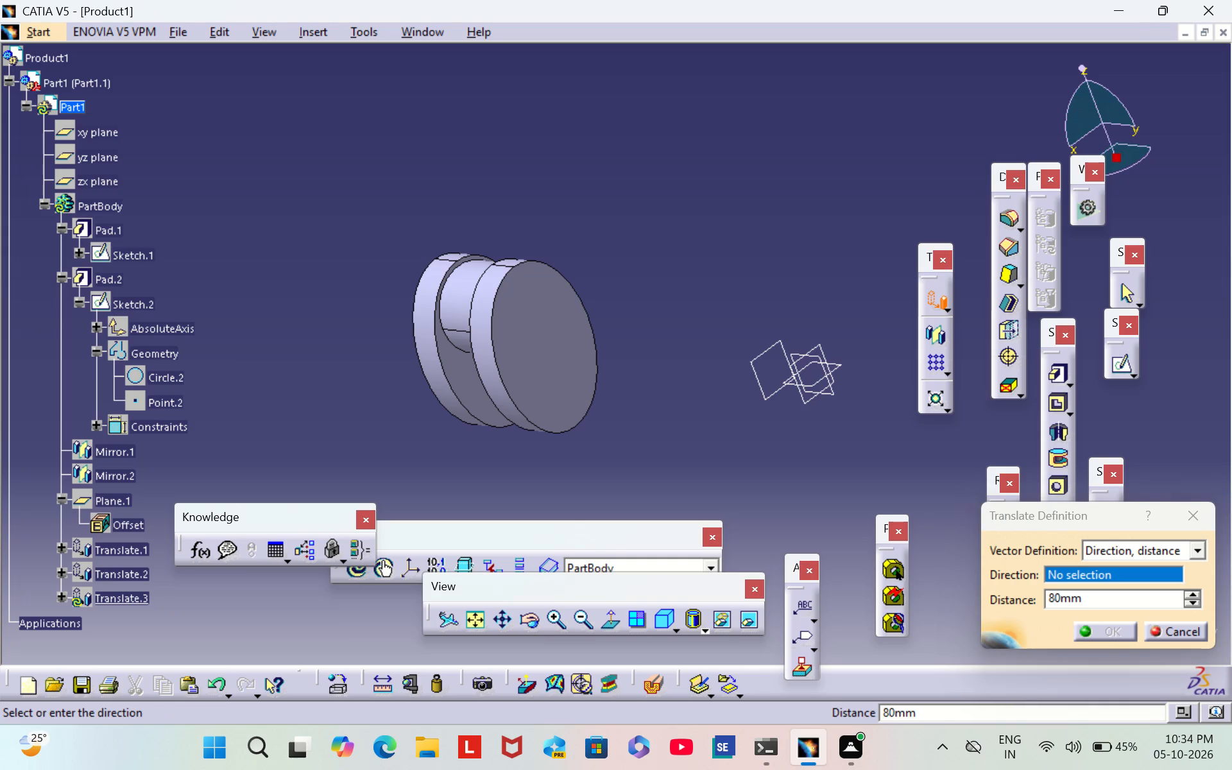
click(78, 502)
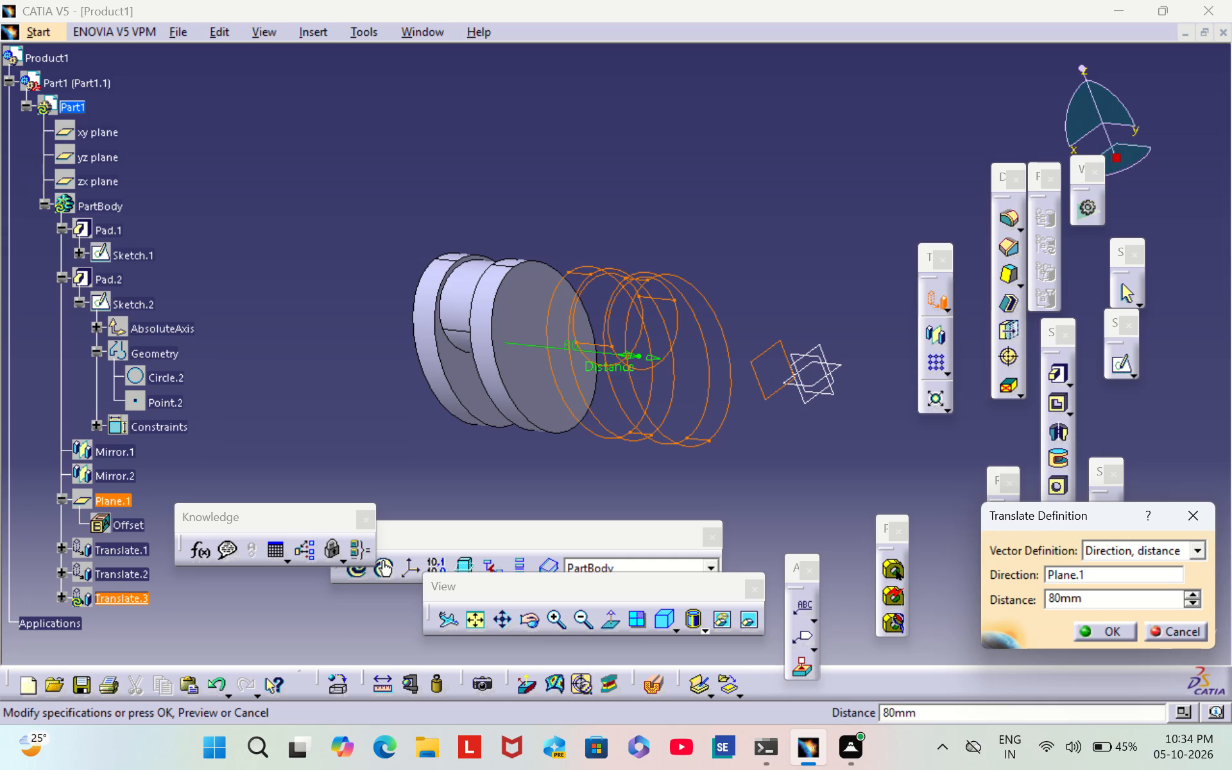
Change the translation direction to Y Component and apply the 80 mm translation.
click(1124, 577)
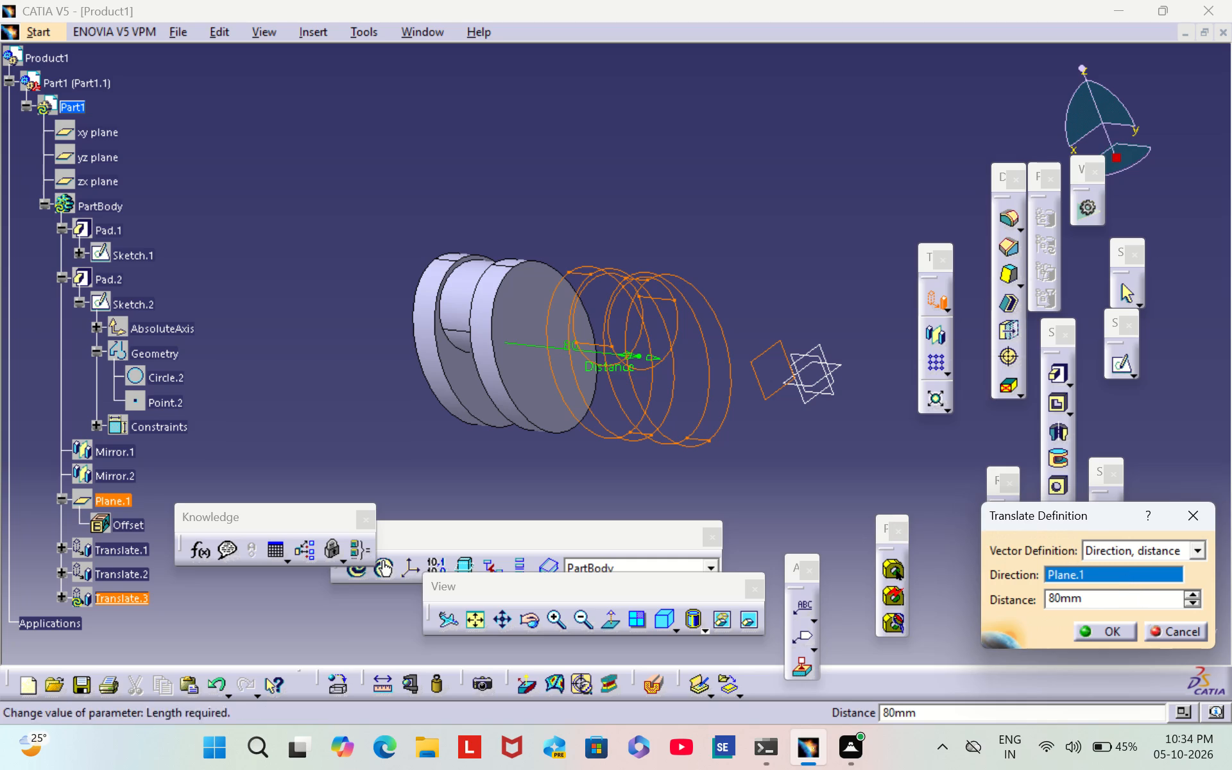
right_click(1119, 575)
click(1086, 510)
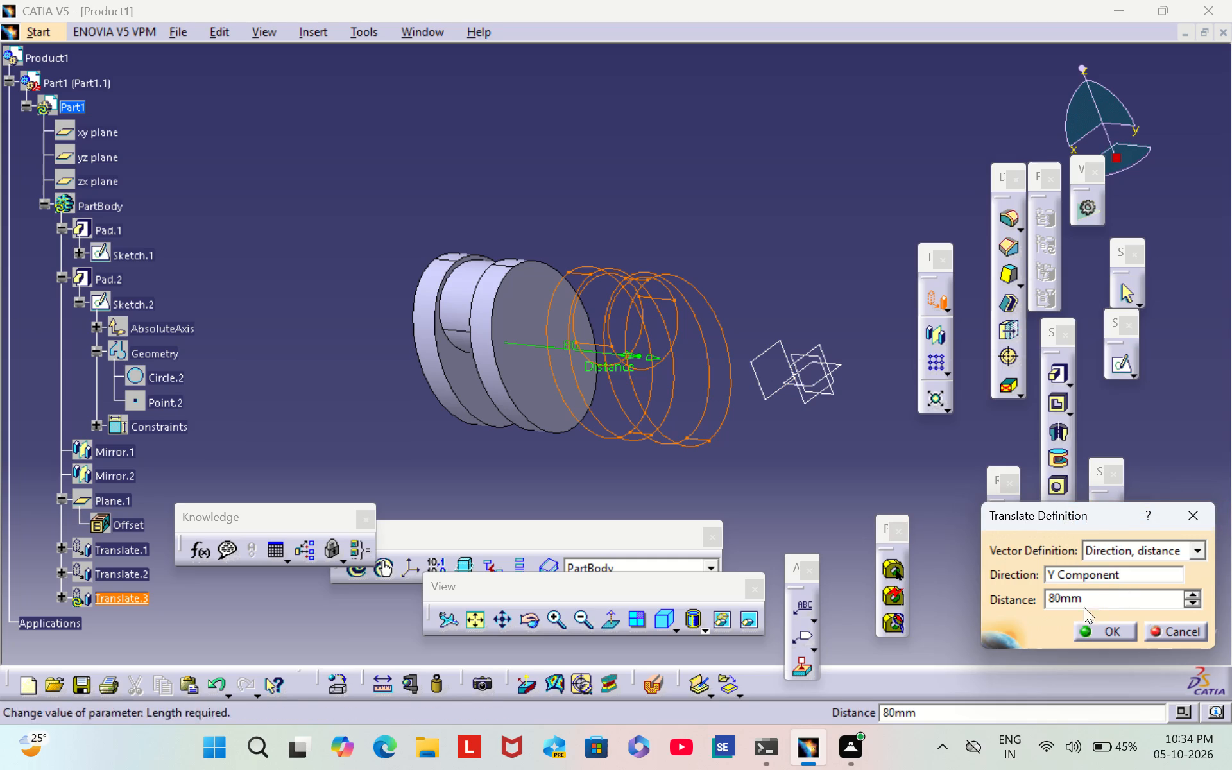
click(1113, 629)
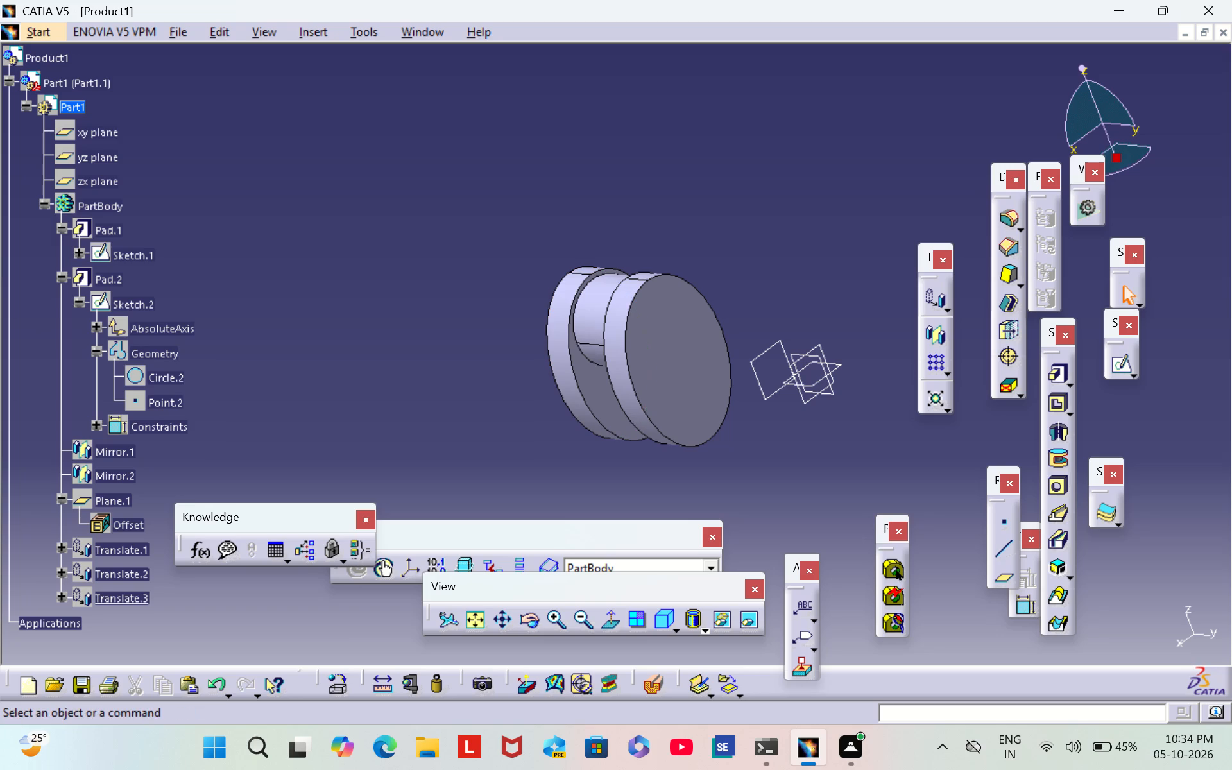
Delete Translate.1 together with all its children.
right_click(119, 549)
click(200, 424)
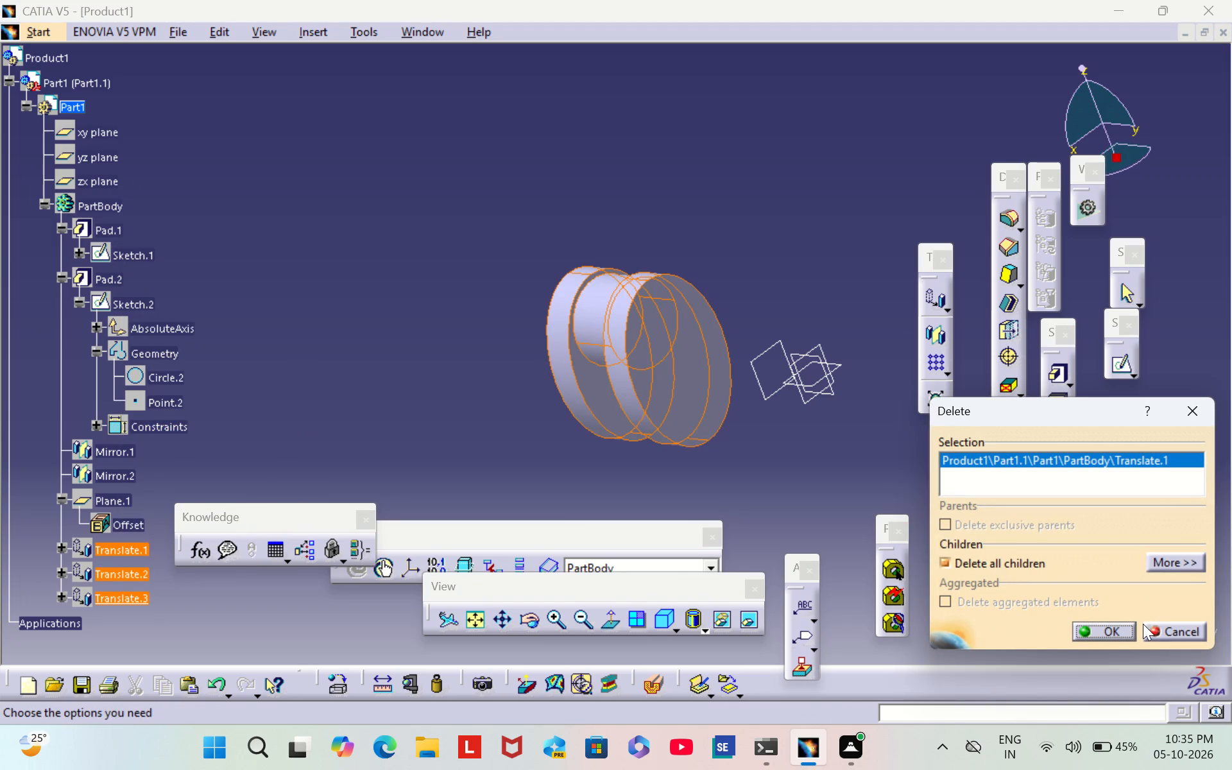
click(1114, 633)
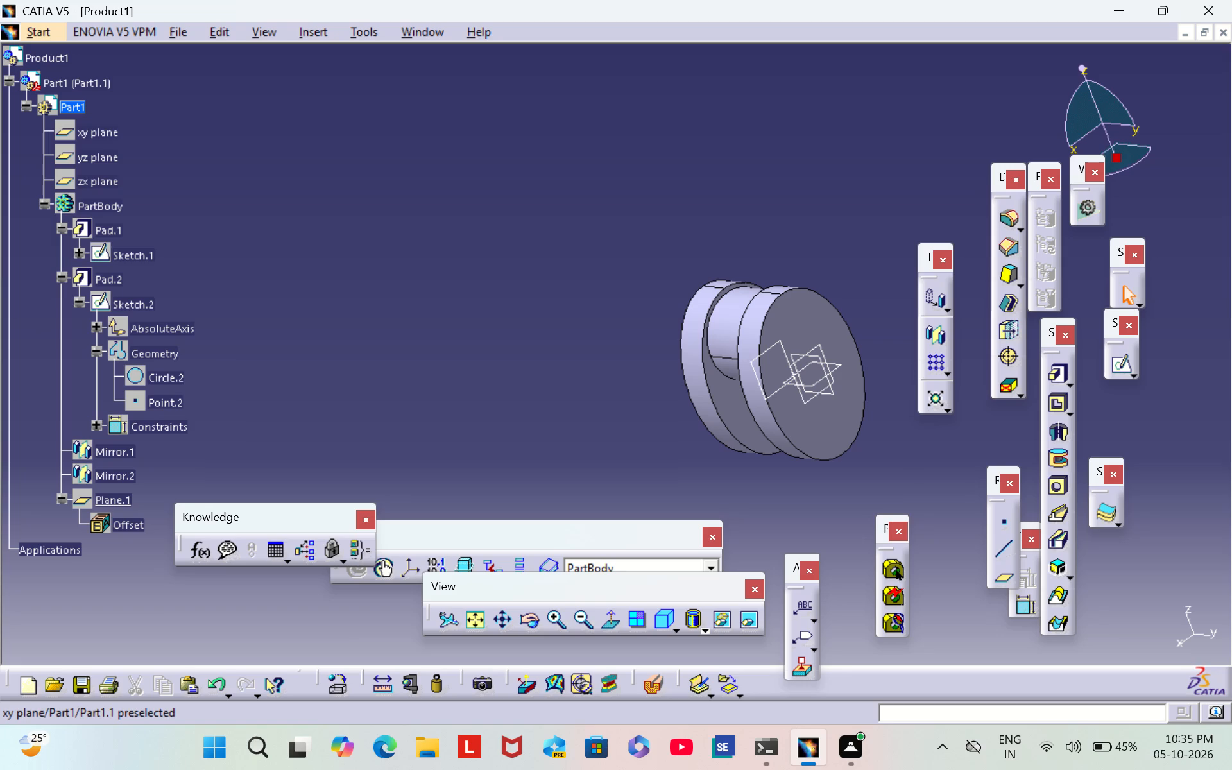
Collapse the Sketch.2 branch in the specification tree.
click(78, 300)
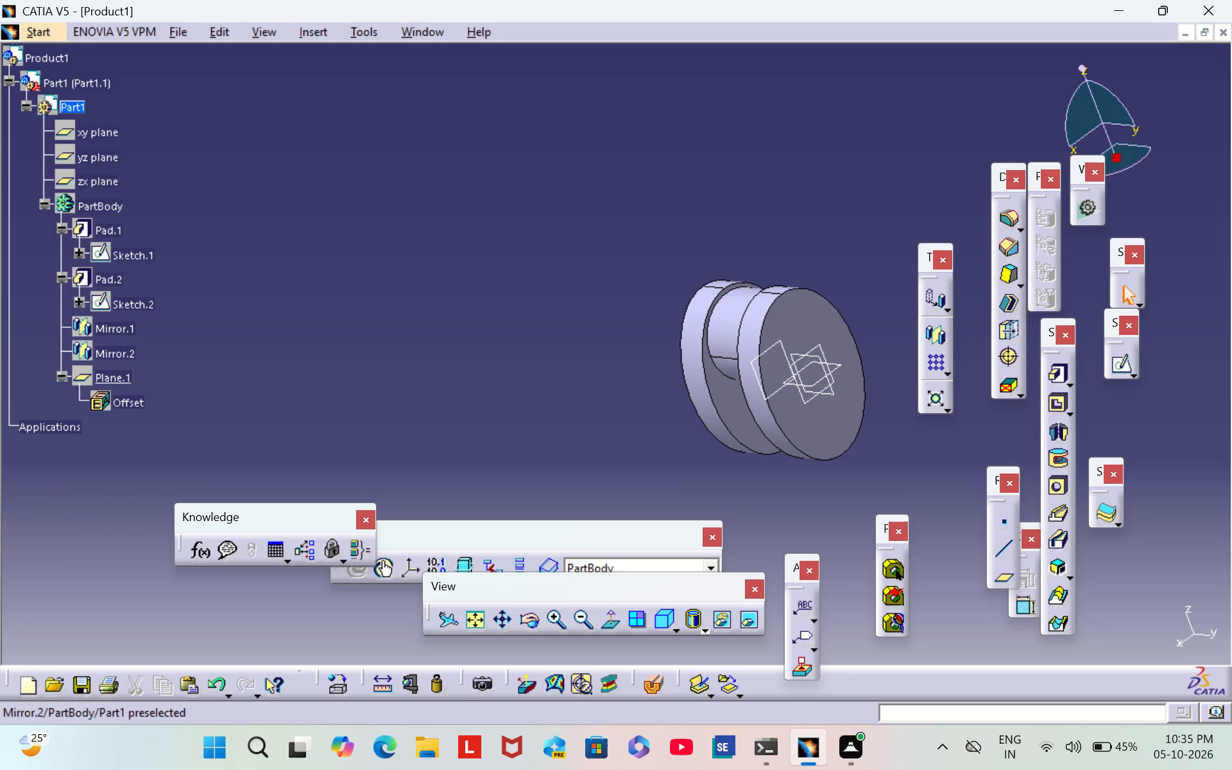
click(31, 108)
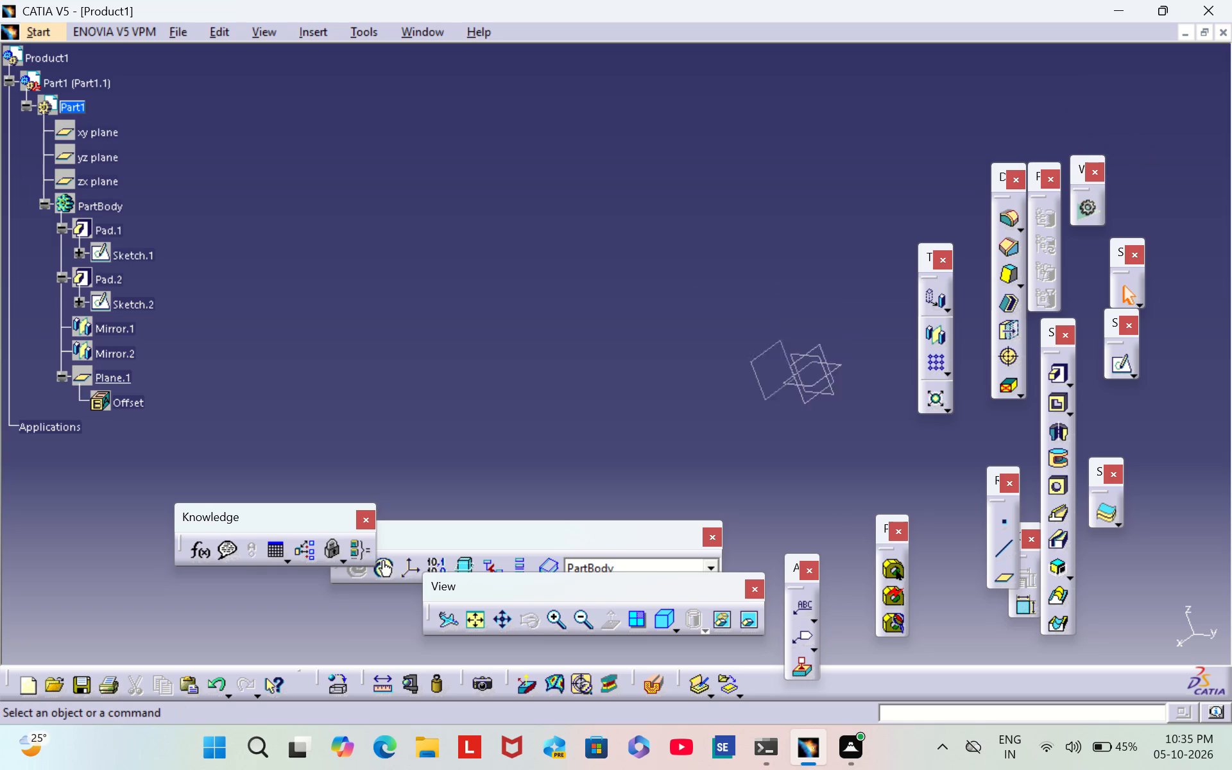
click(24, 108)
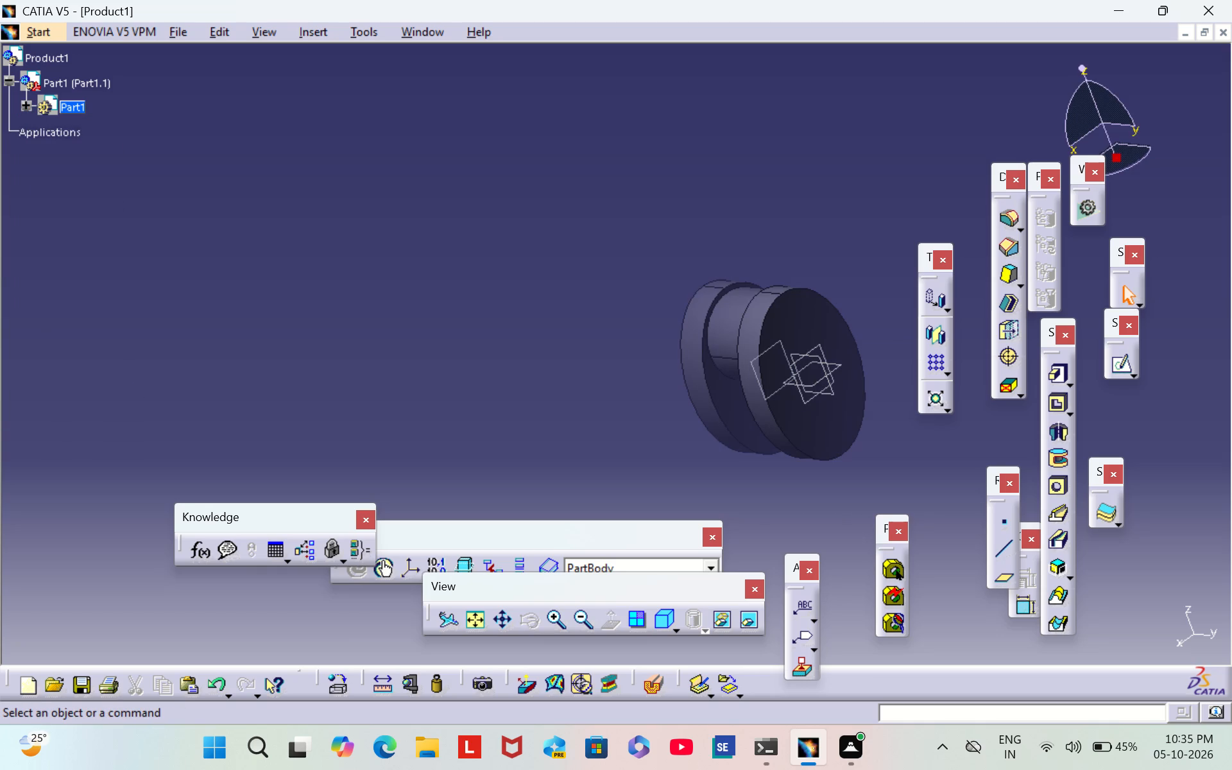
click(24, 108)
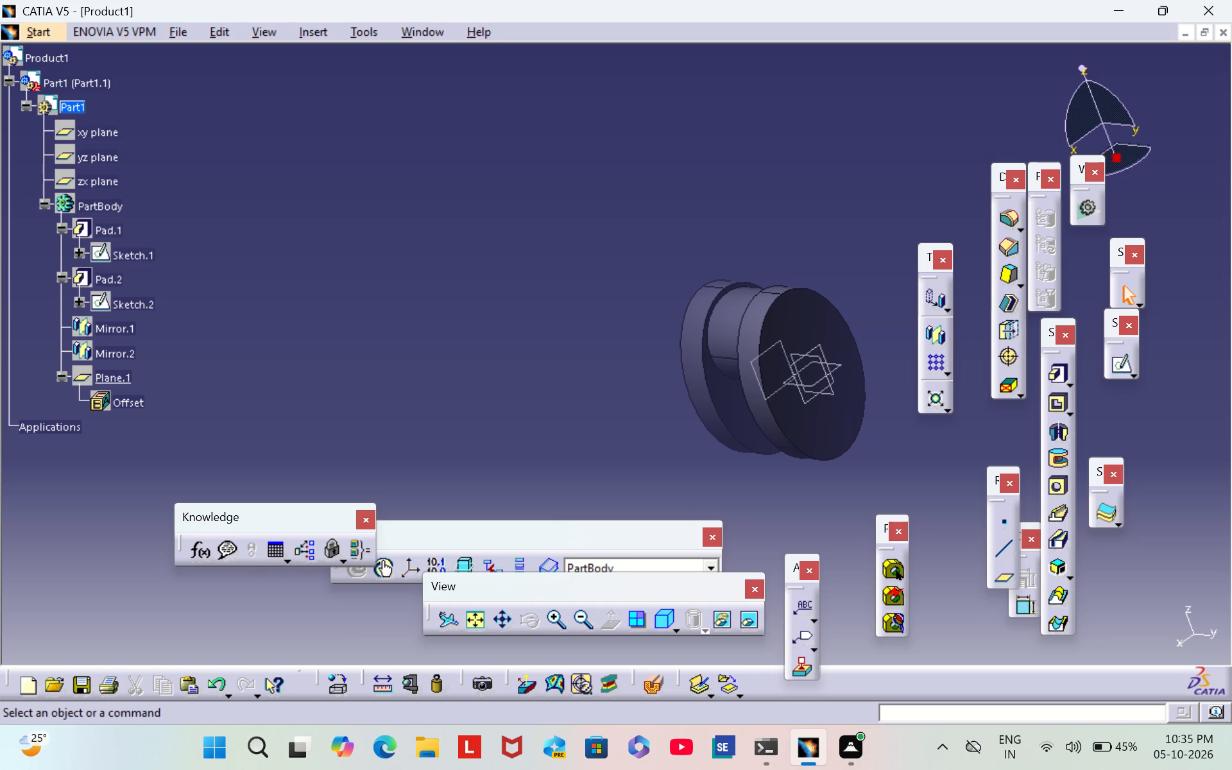
click(495, 284)
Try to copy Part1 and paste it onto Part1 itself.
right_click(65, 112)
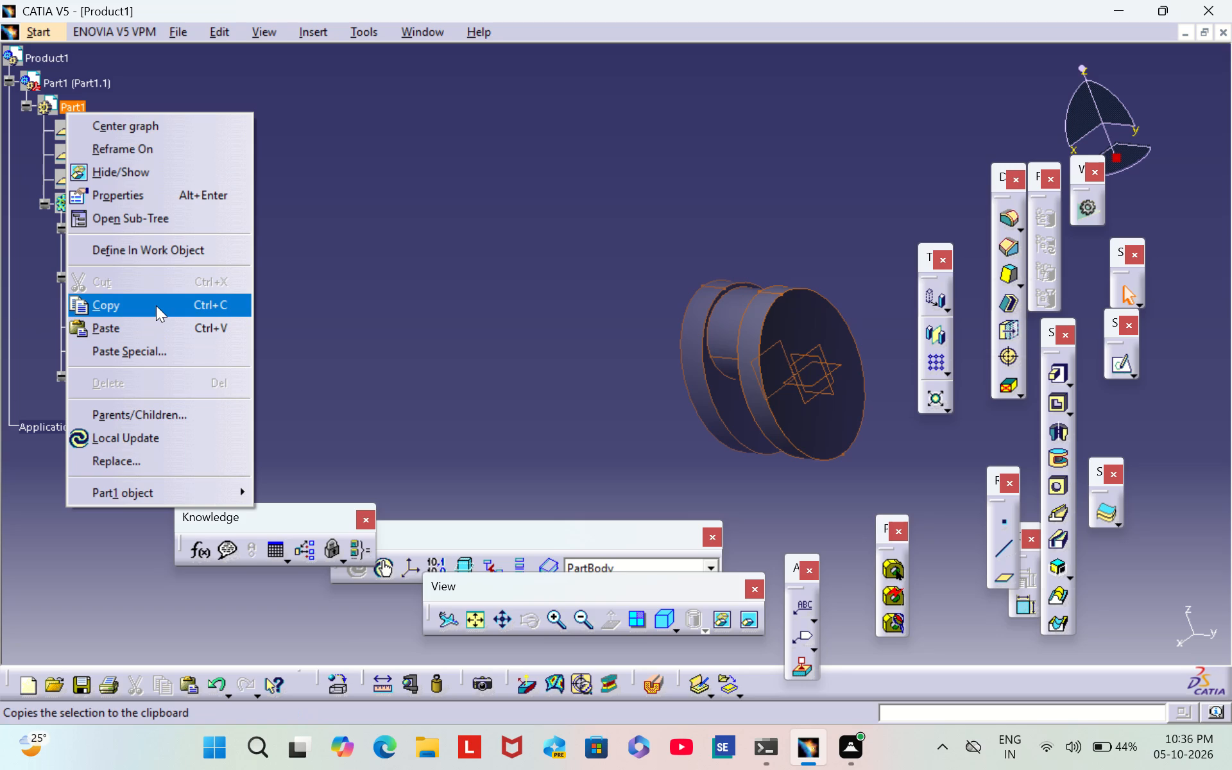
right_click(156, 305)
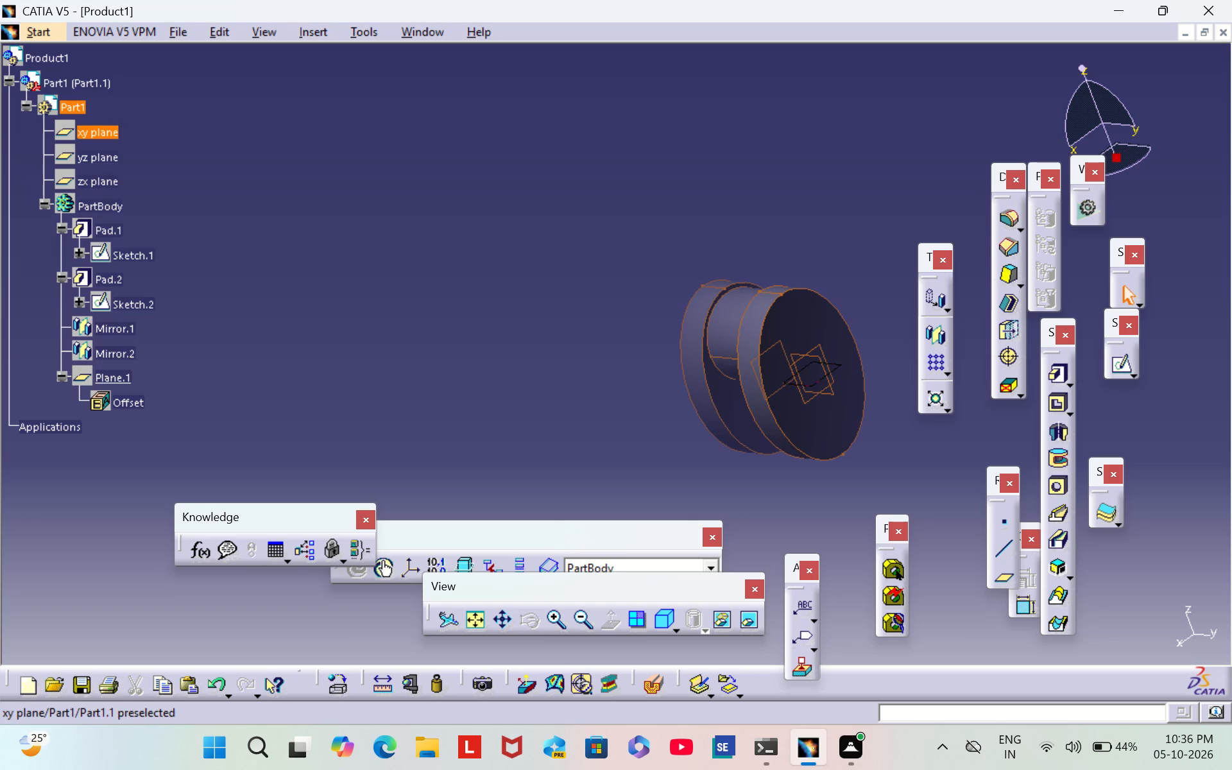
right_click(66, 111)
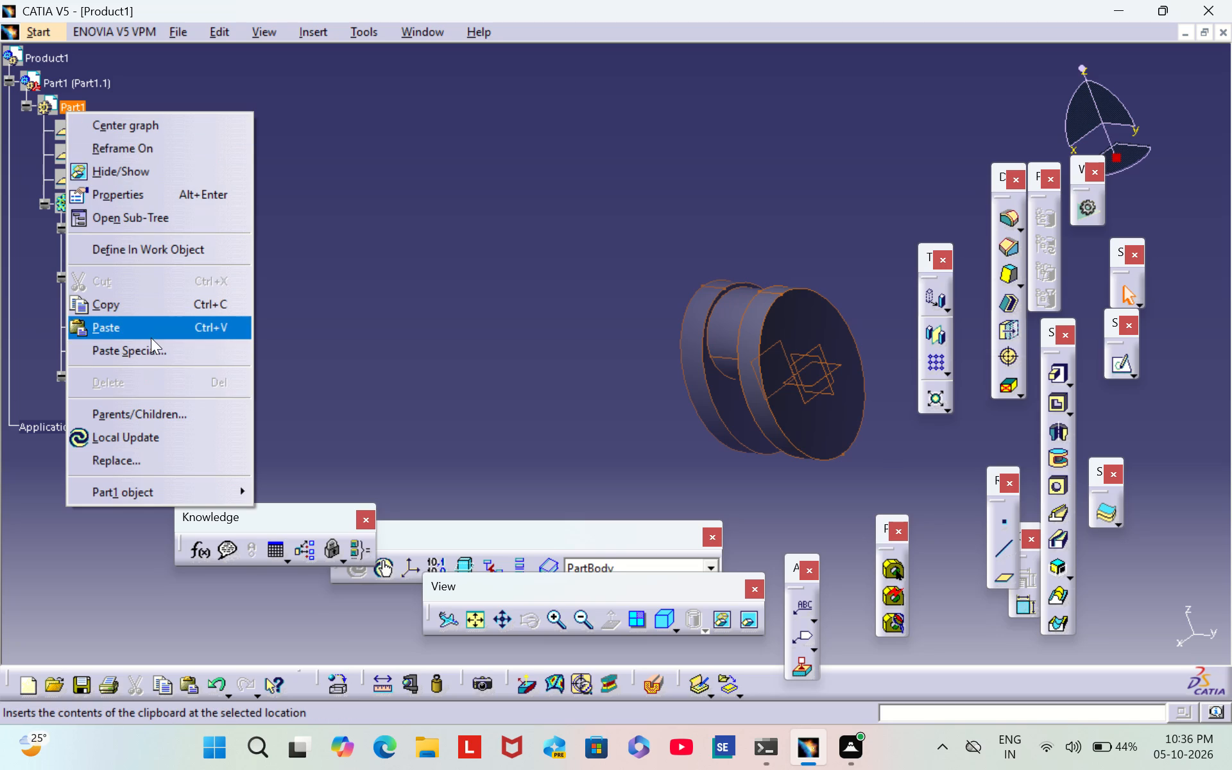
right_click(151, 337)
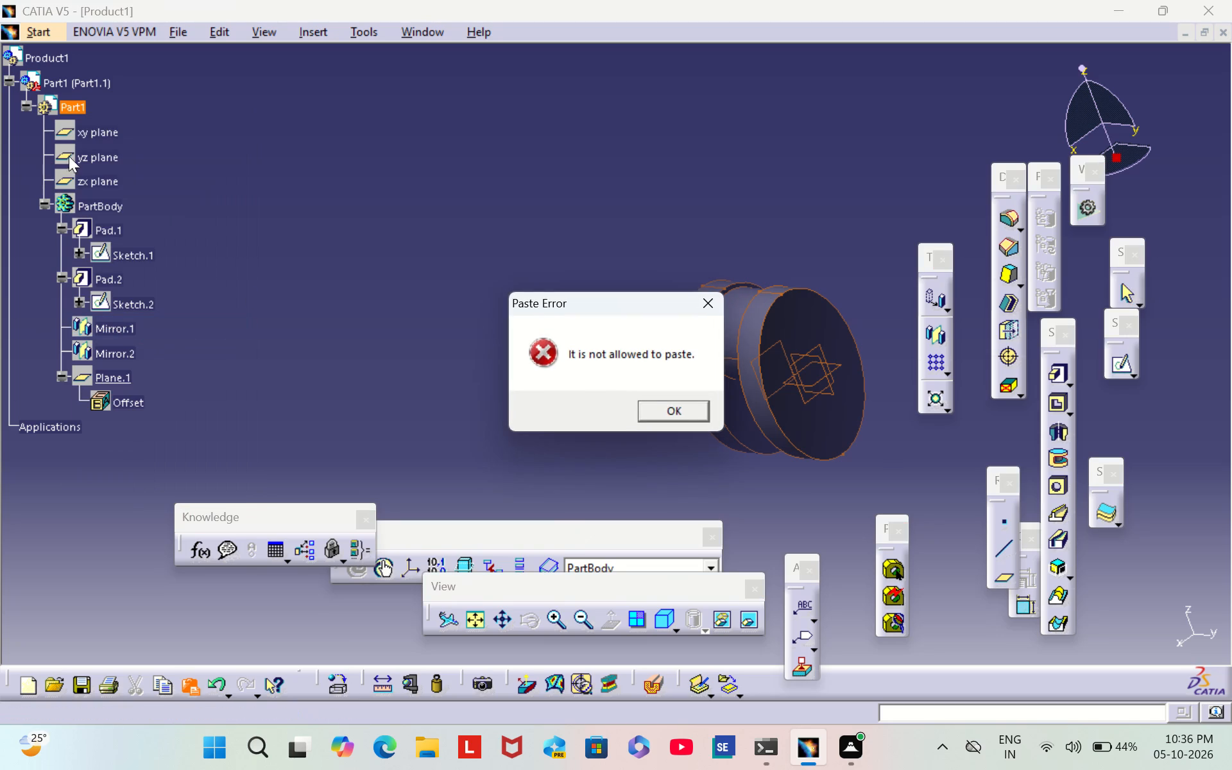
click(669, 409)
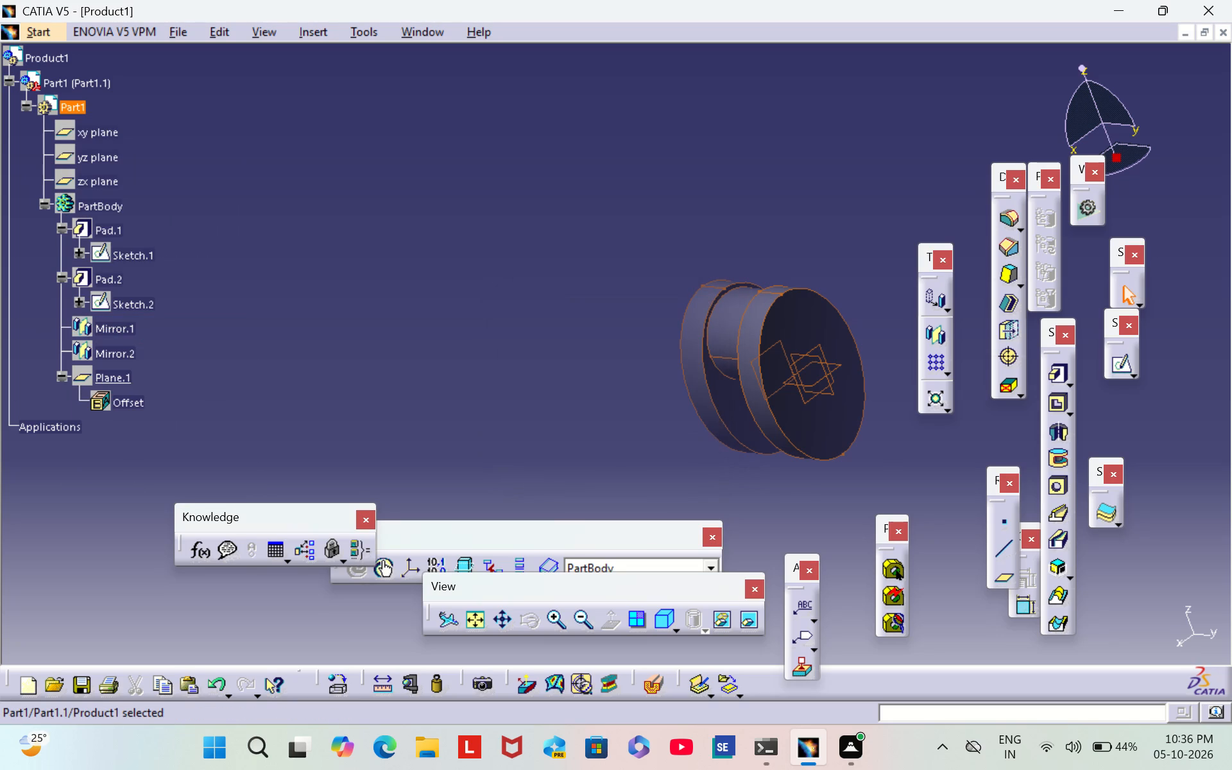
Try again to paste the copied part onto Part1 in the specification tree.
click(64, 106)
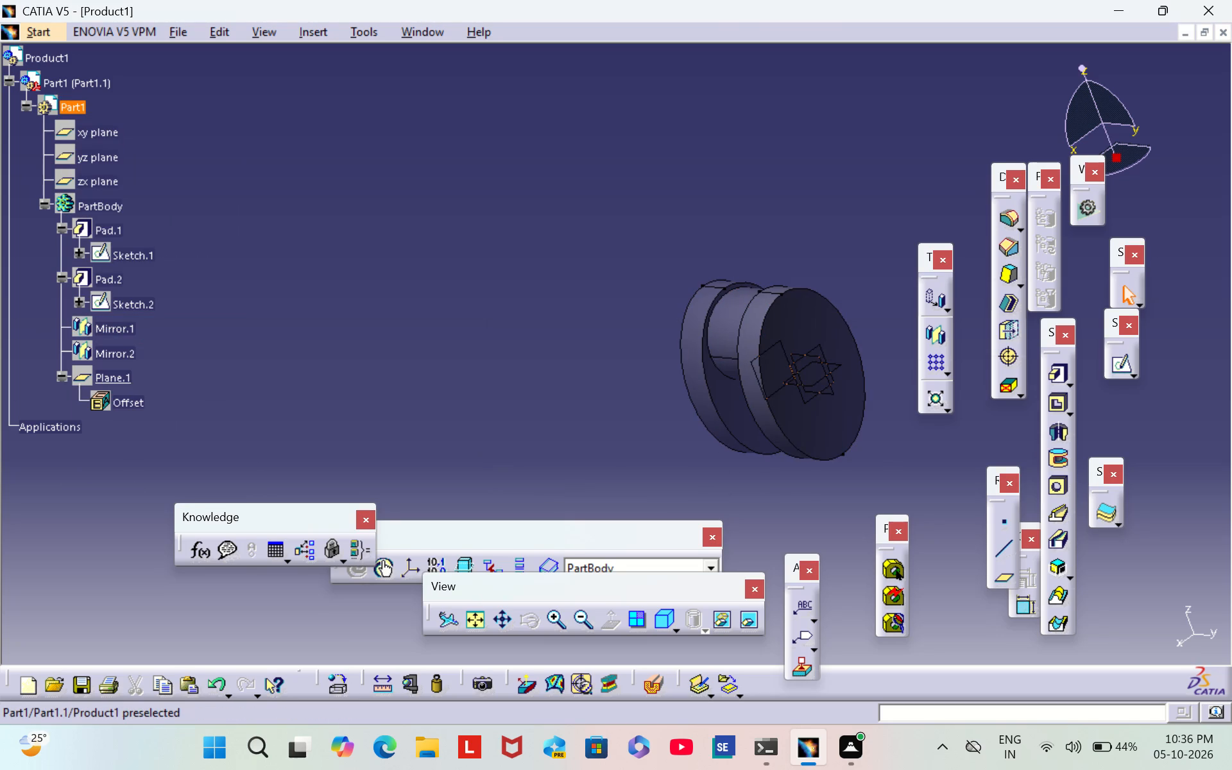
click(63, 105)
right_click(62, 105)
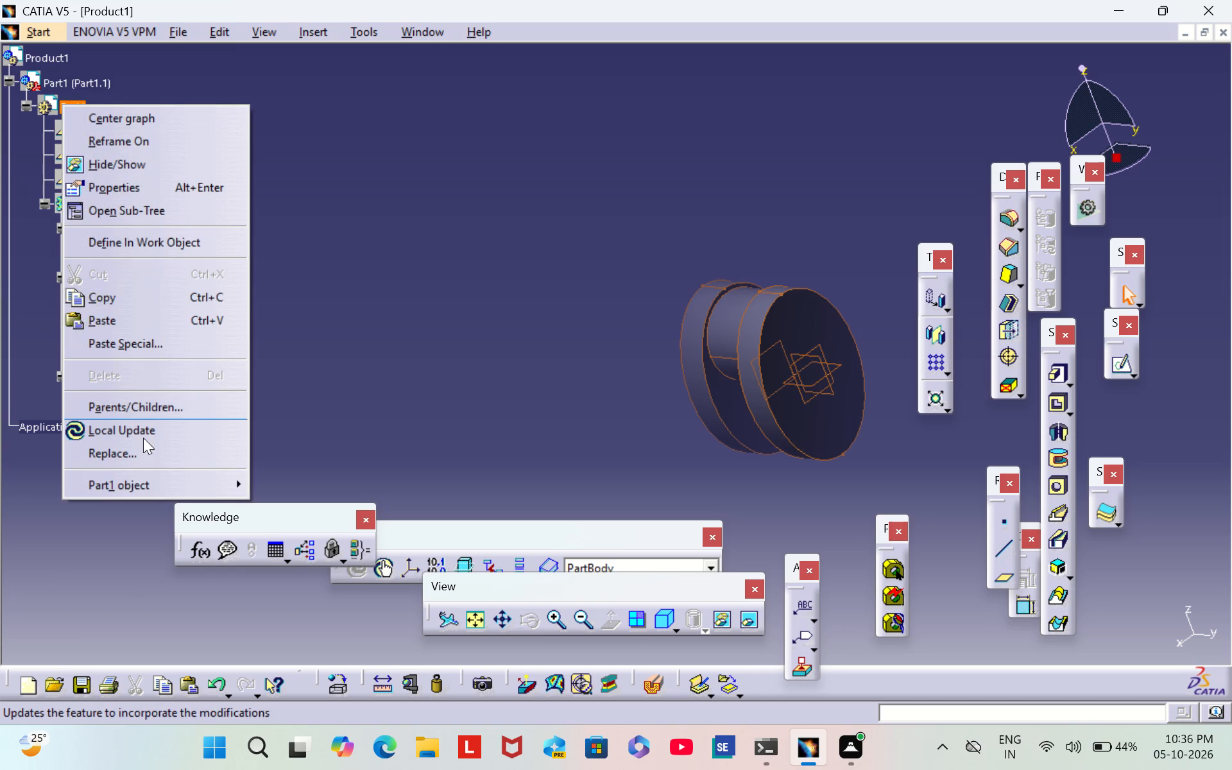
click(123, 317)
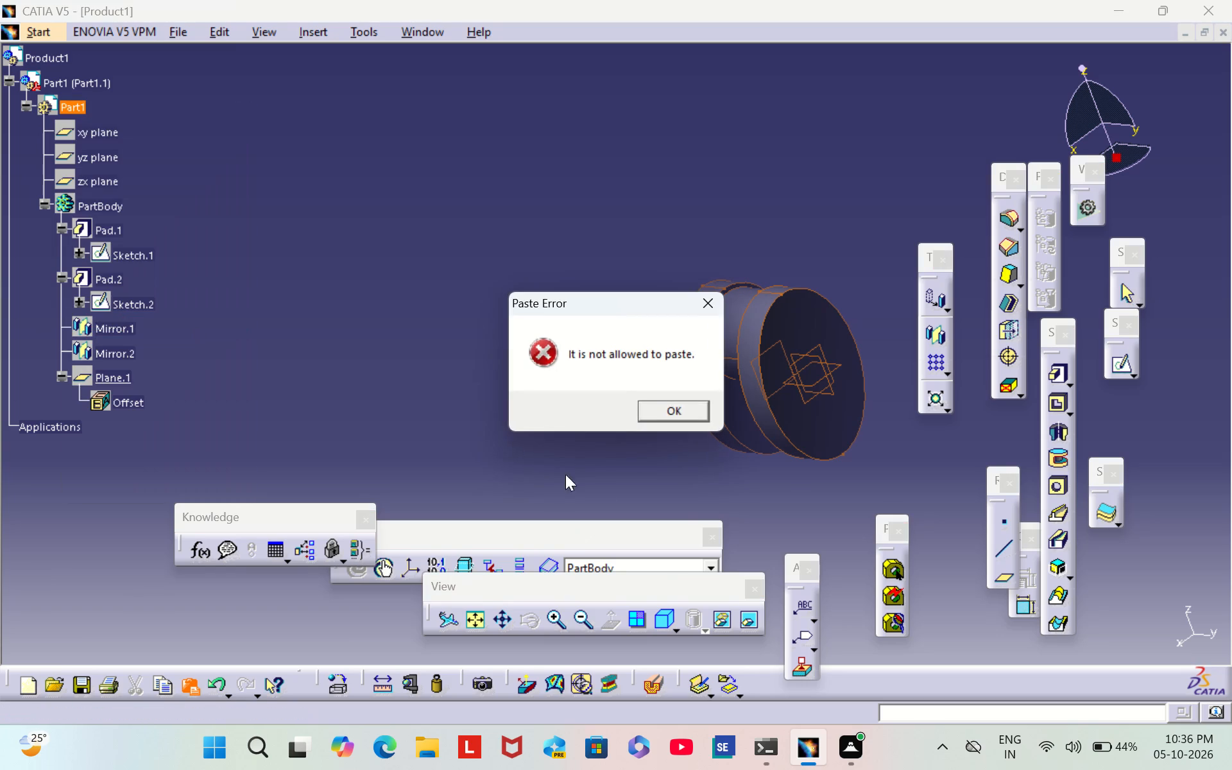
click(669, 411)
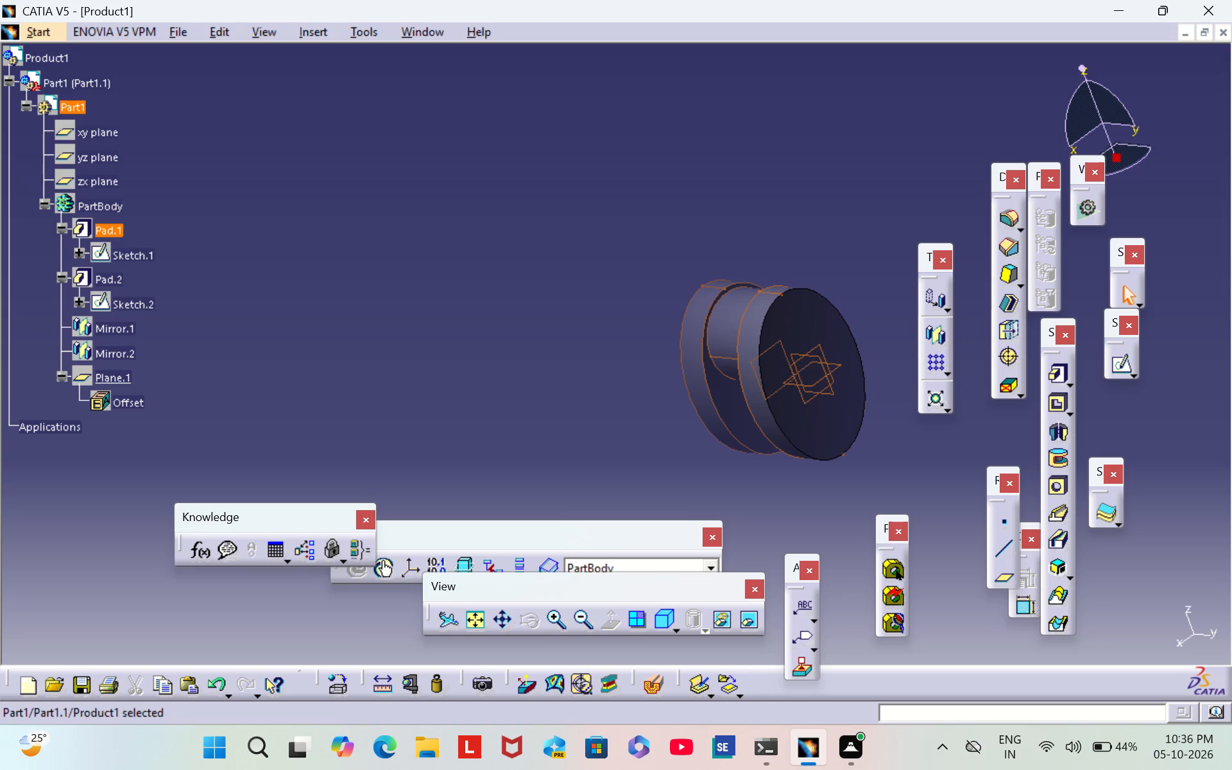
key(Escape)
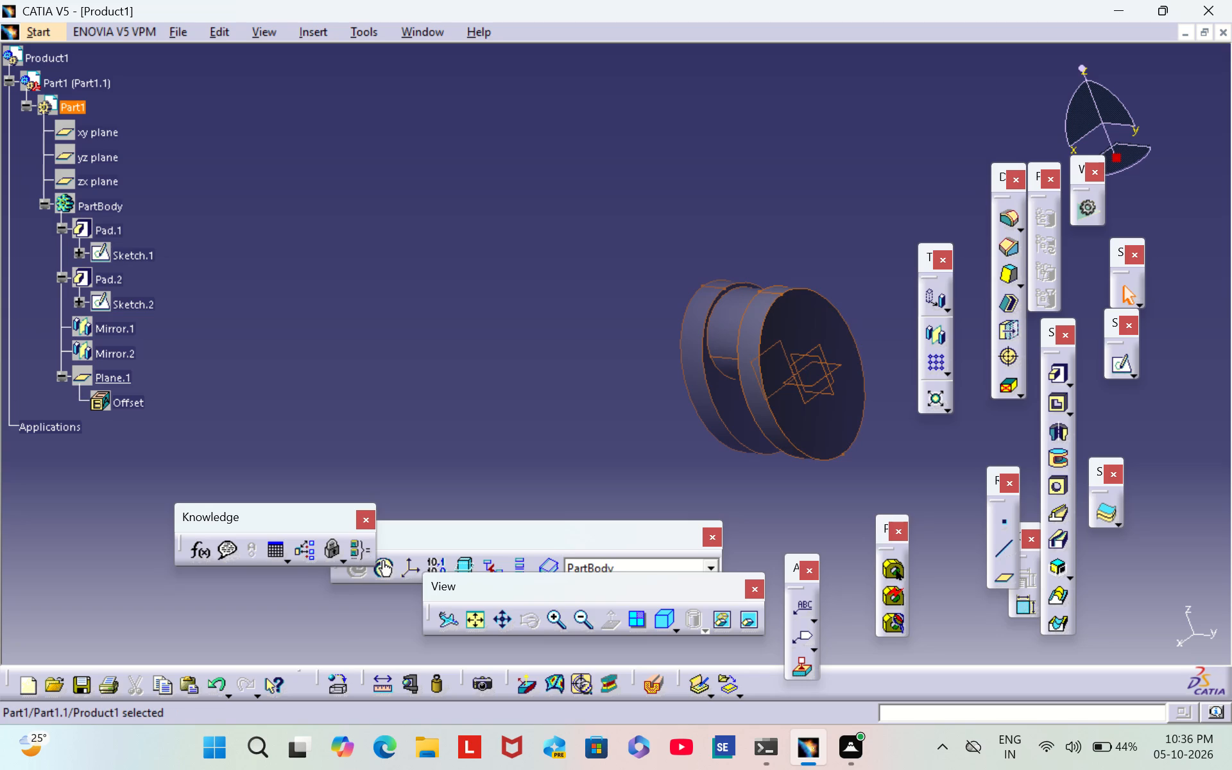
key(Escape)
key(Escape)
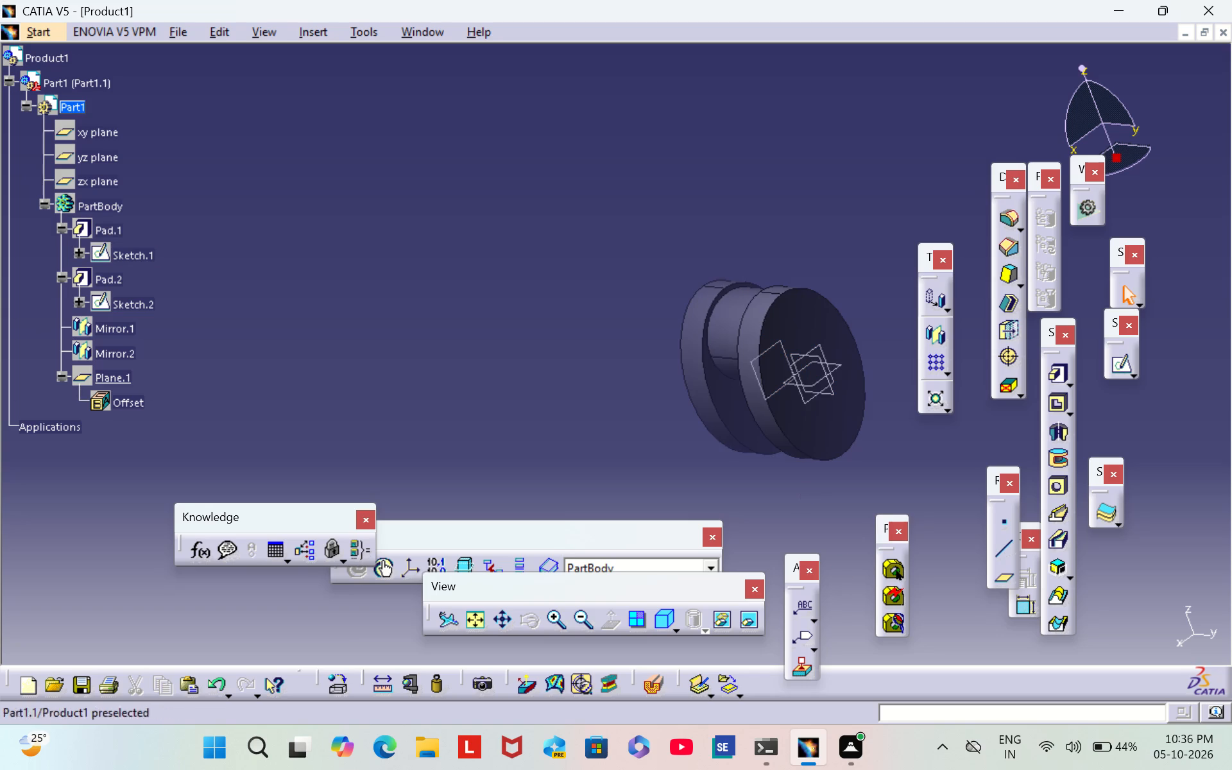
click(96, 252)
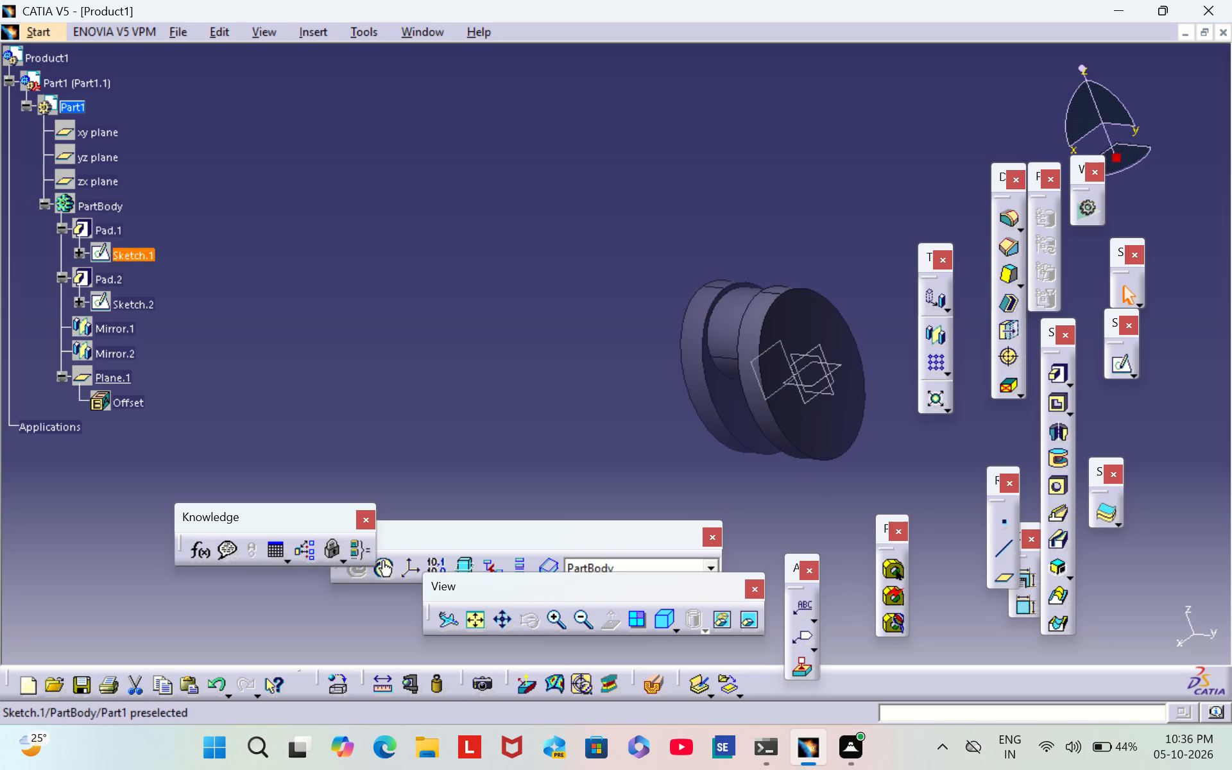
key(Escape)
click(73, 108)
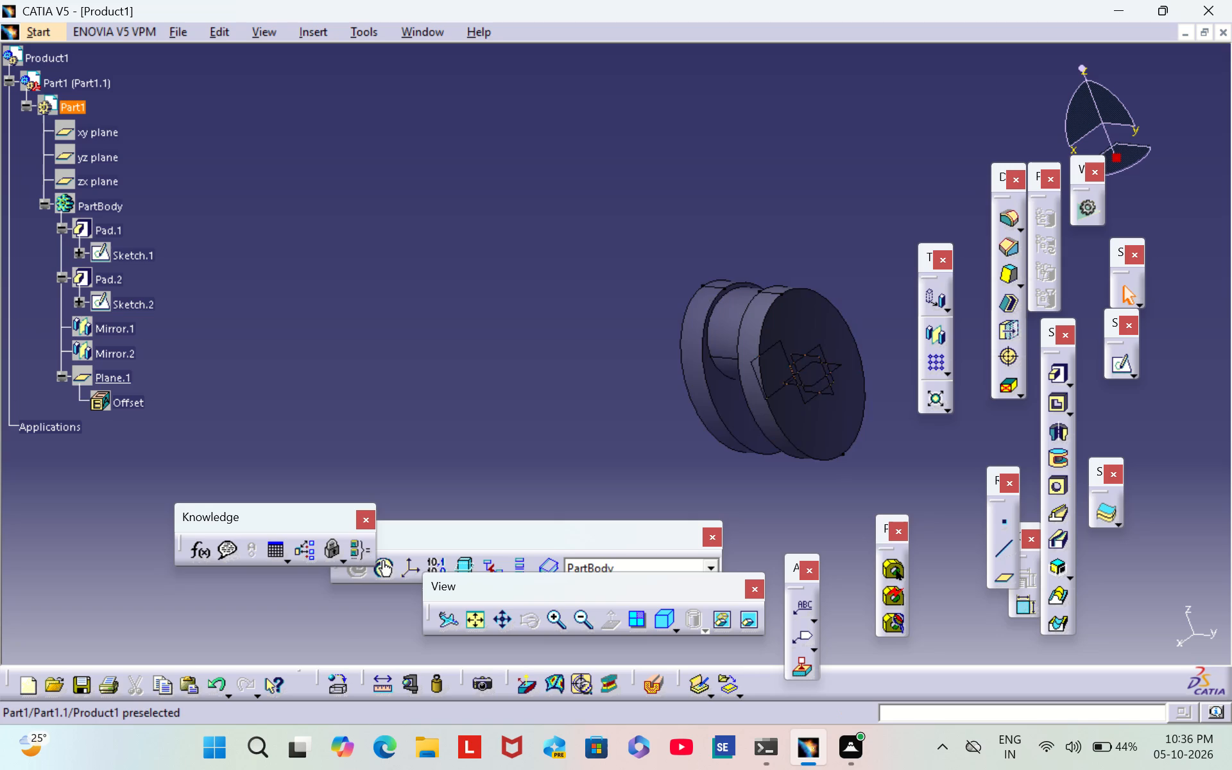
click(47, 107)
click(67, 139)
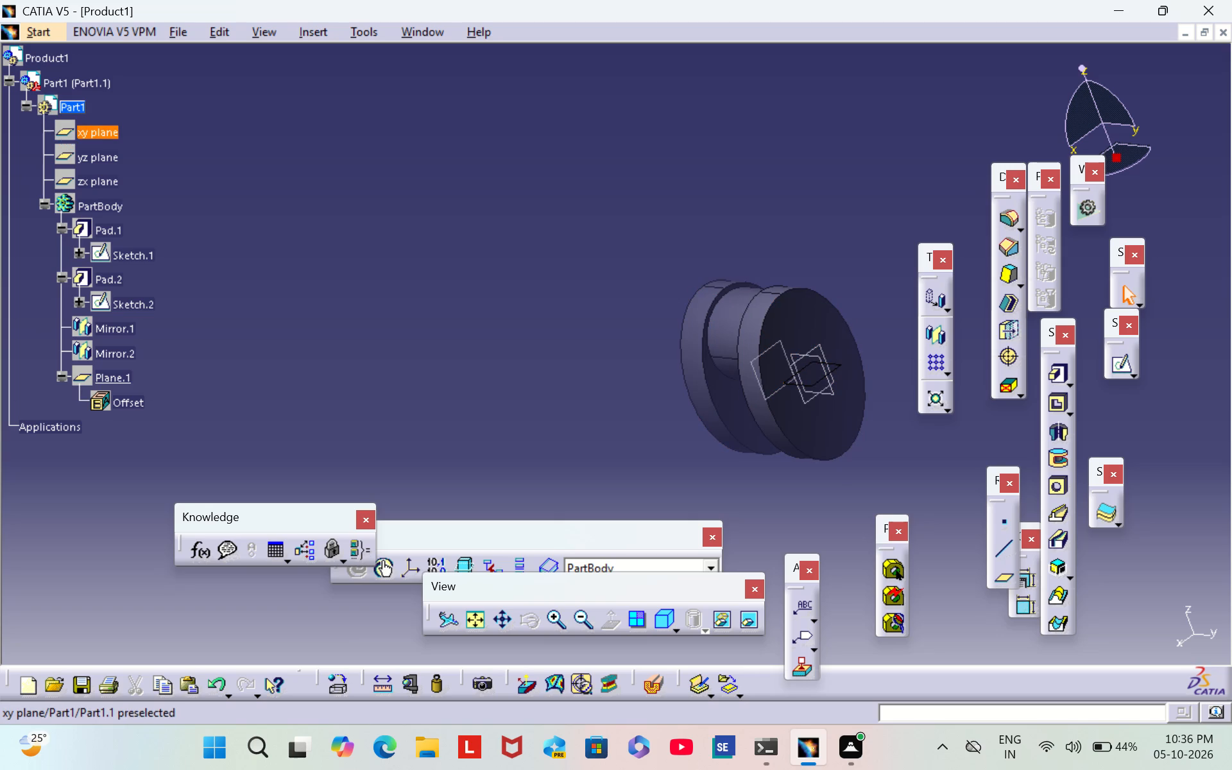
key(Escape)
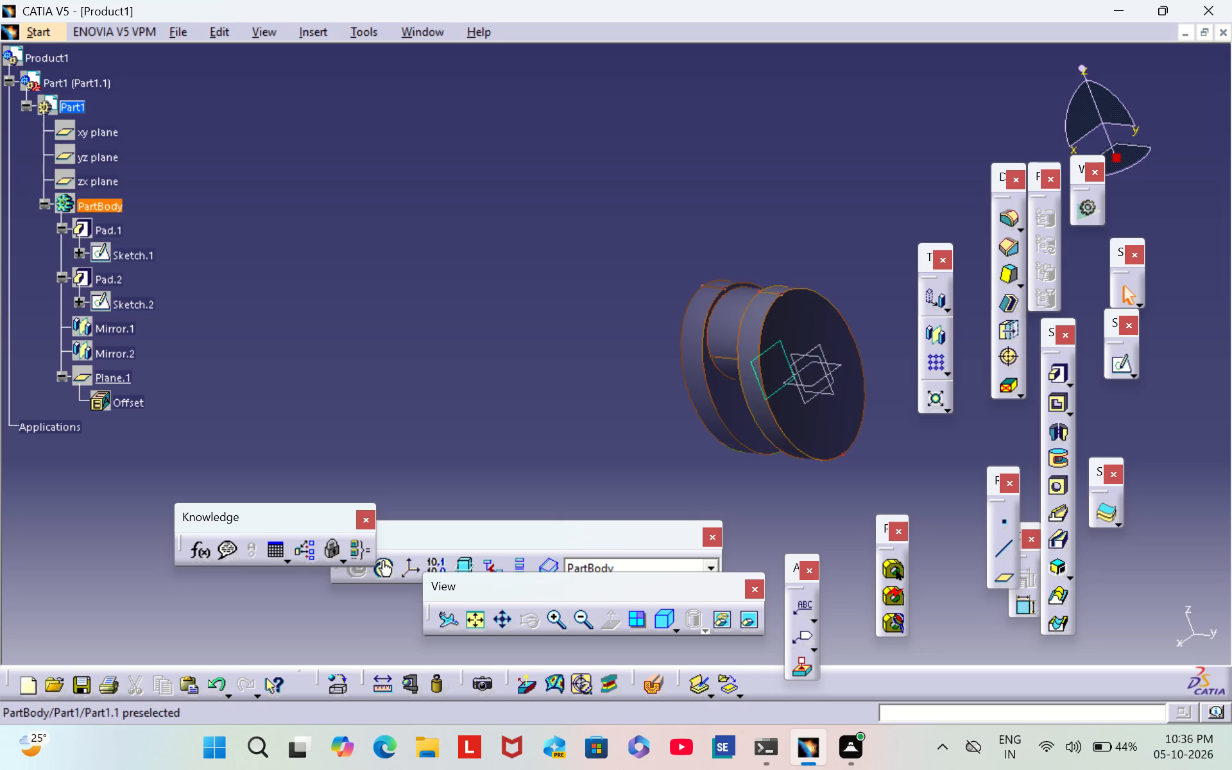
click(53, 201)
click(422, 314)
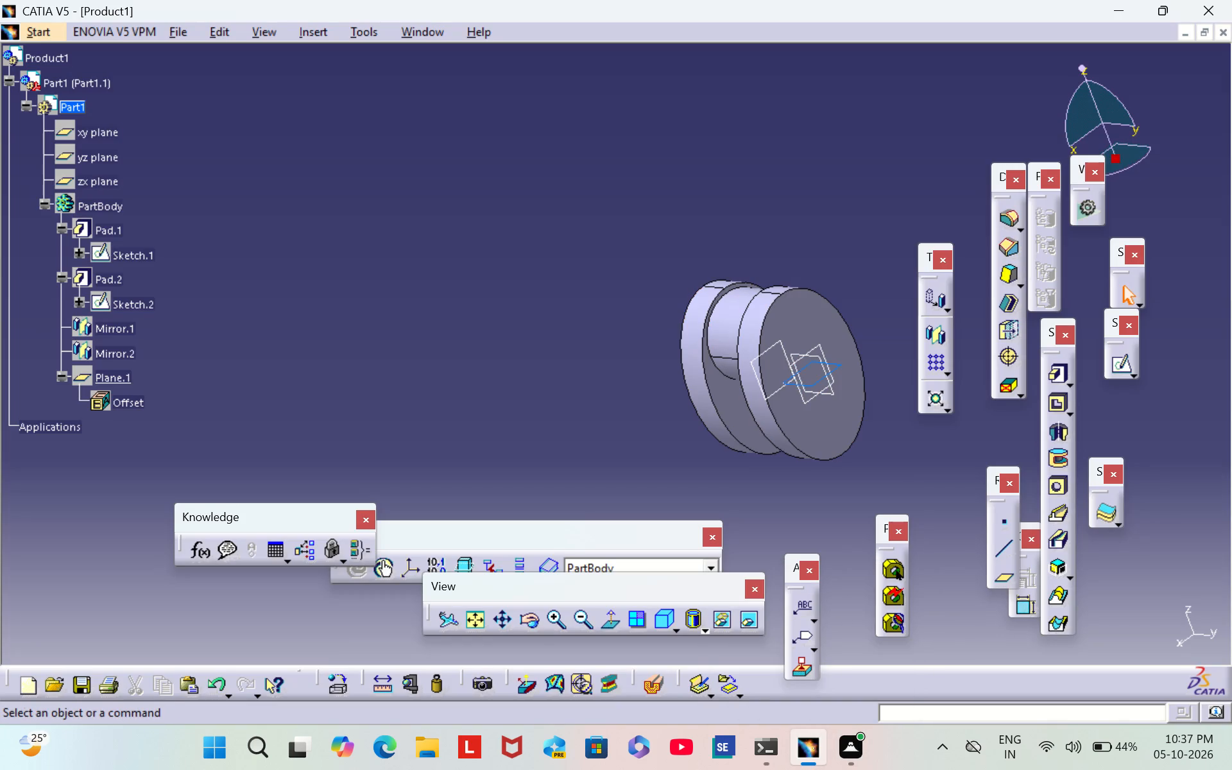
Select PartBody in the specification tree and bring up its available commands.
right_click(108, 210)
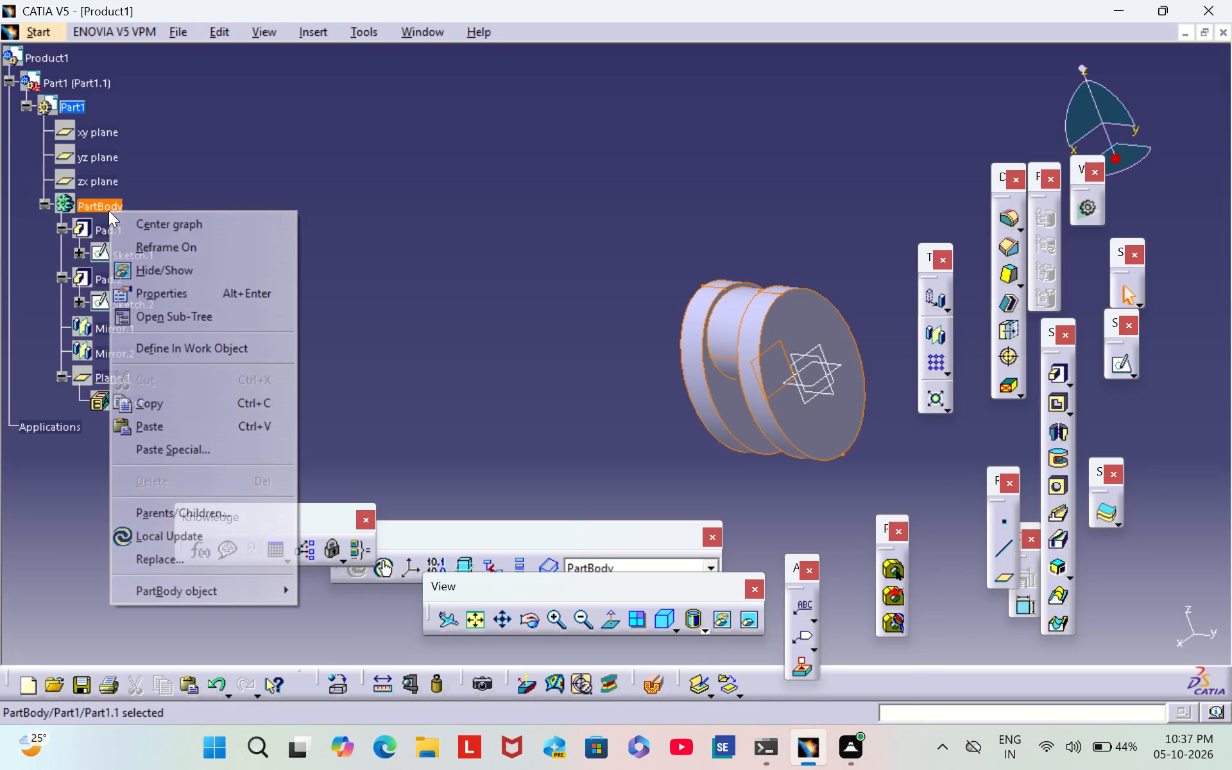
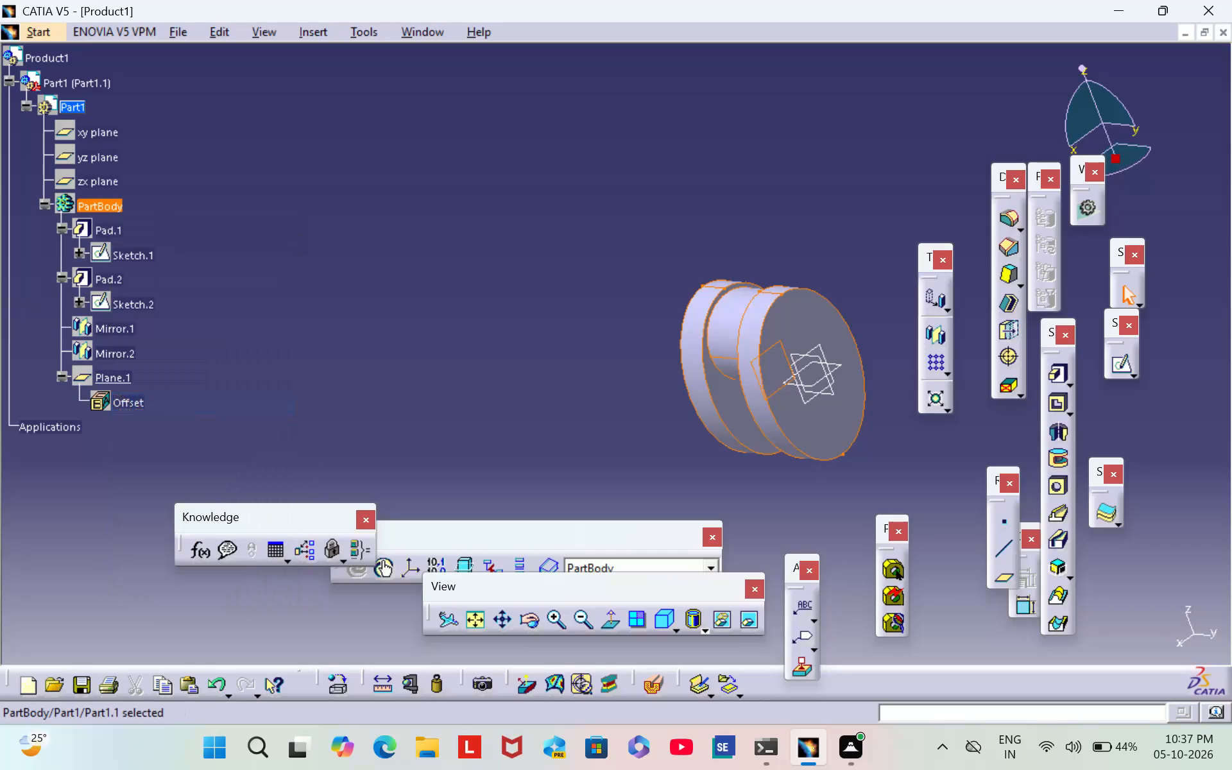
Paste the copied body onto PartBody in the specification tree to create a second body.
right_click(82, 207)
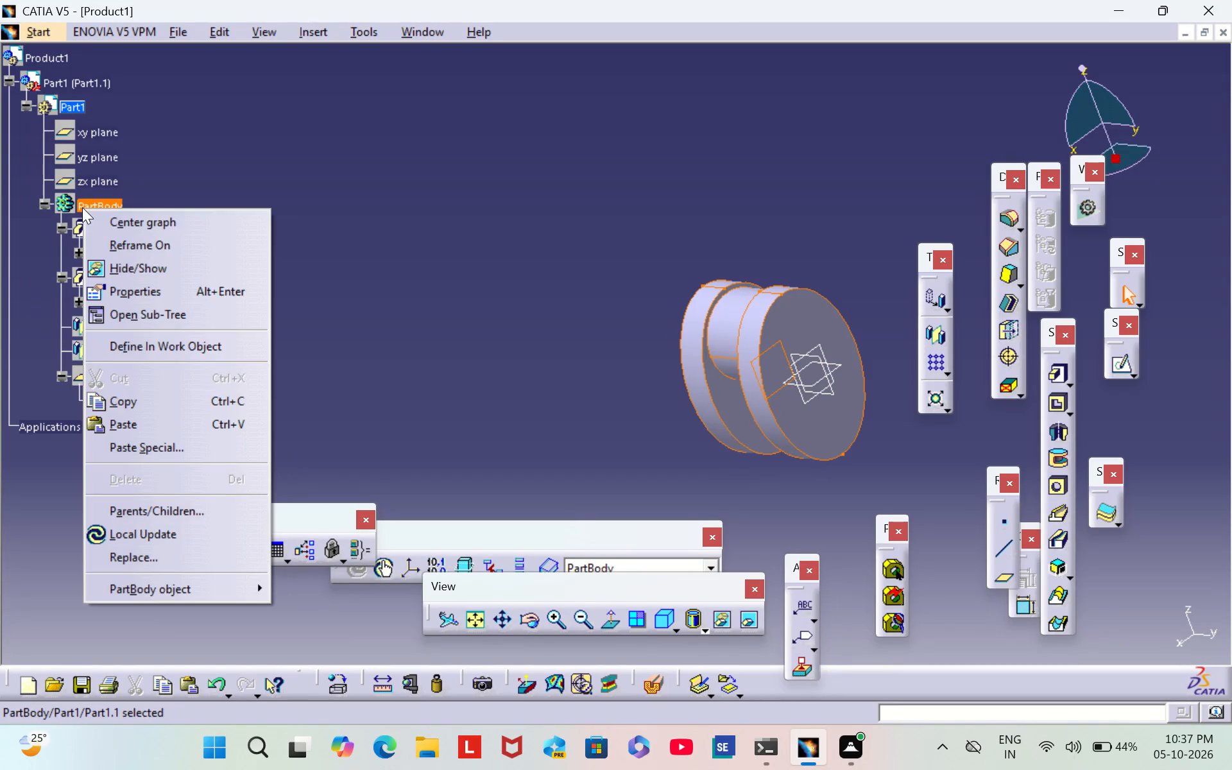
click(142, 426)
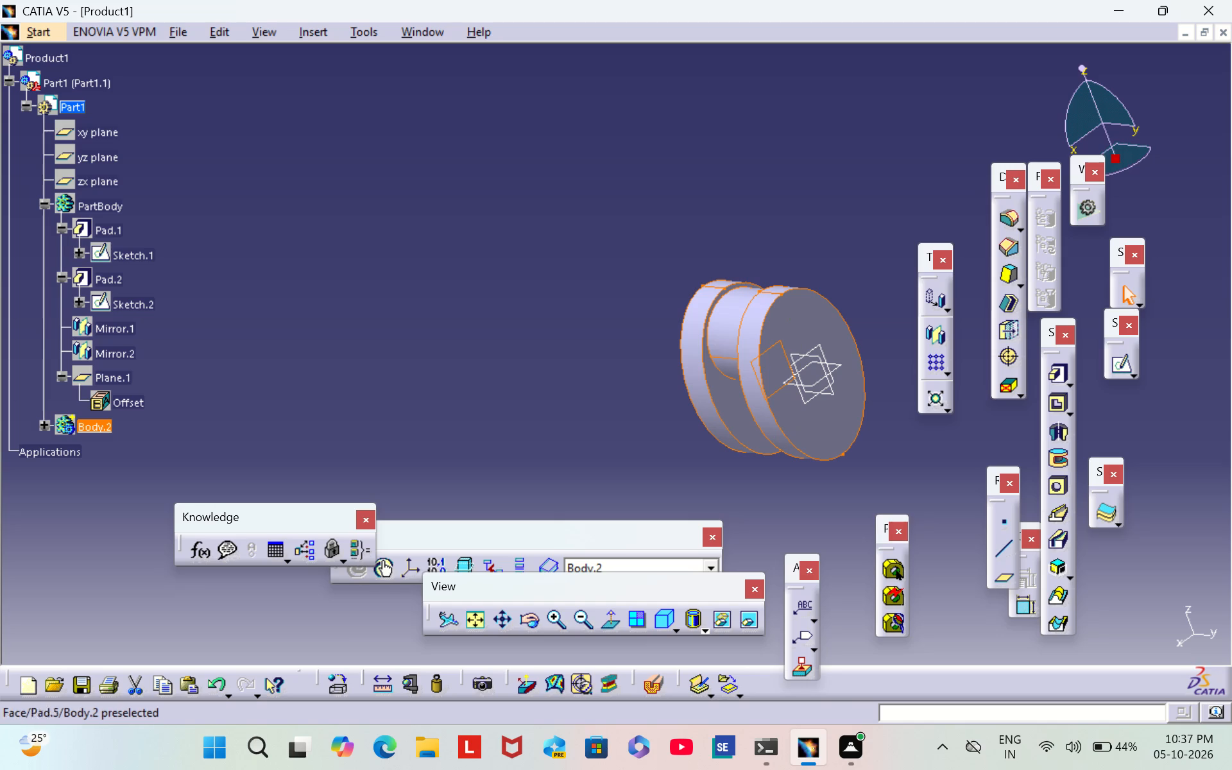
Translate the pasted body 80 mm along the Y Component direction.
right_click(933, 304)
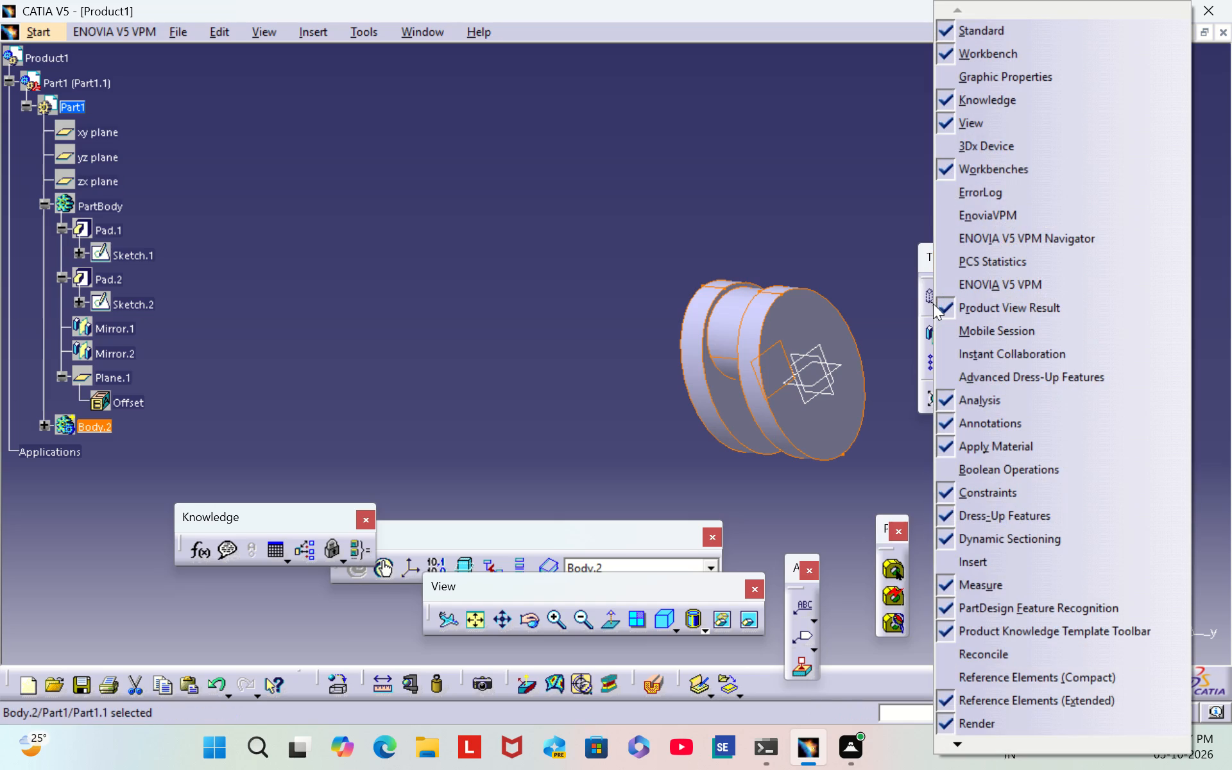
click(933, 304)
click(893, 282)
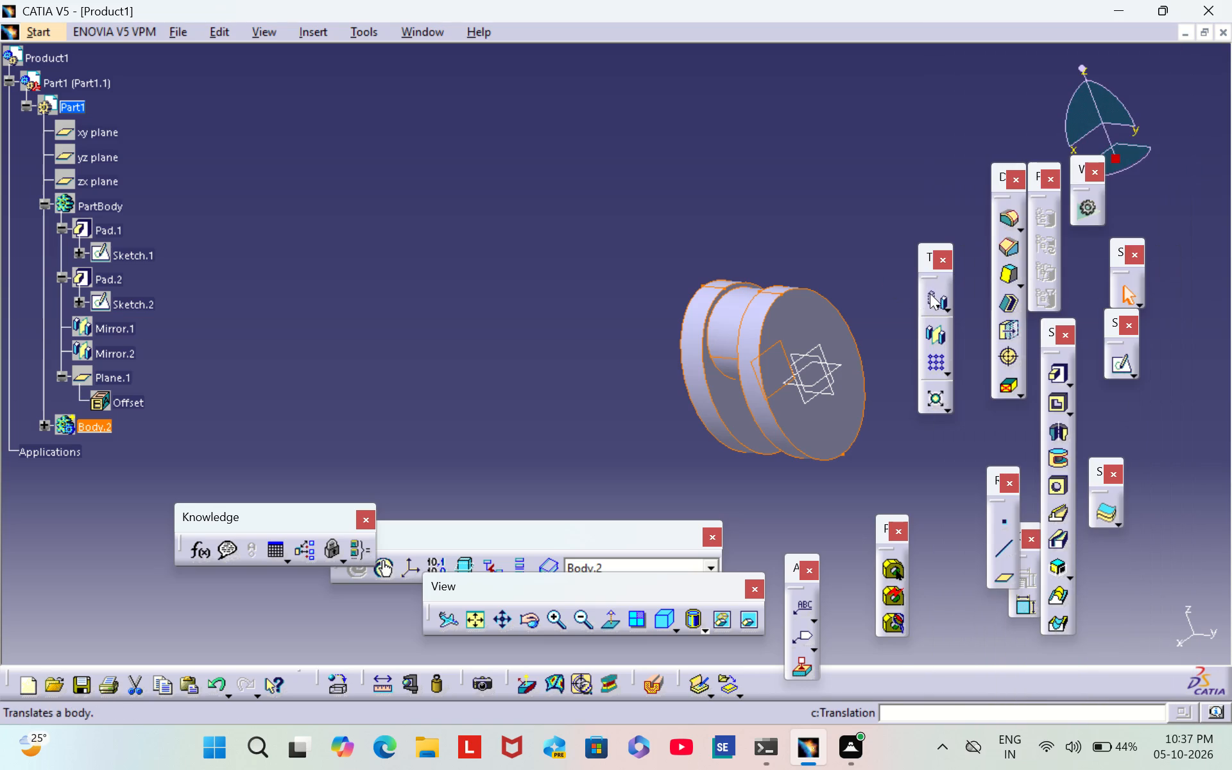
click(930, 293)
click(687, 415)
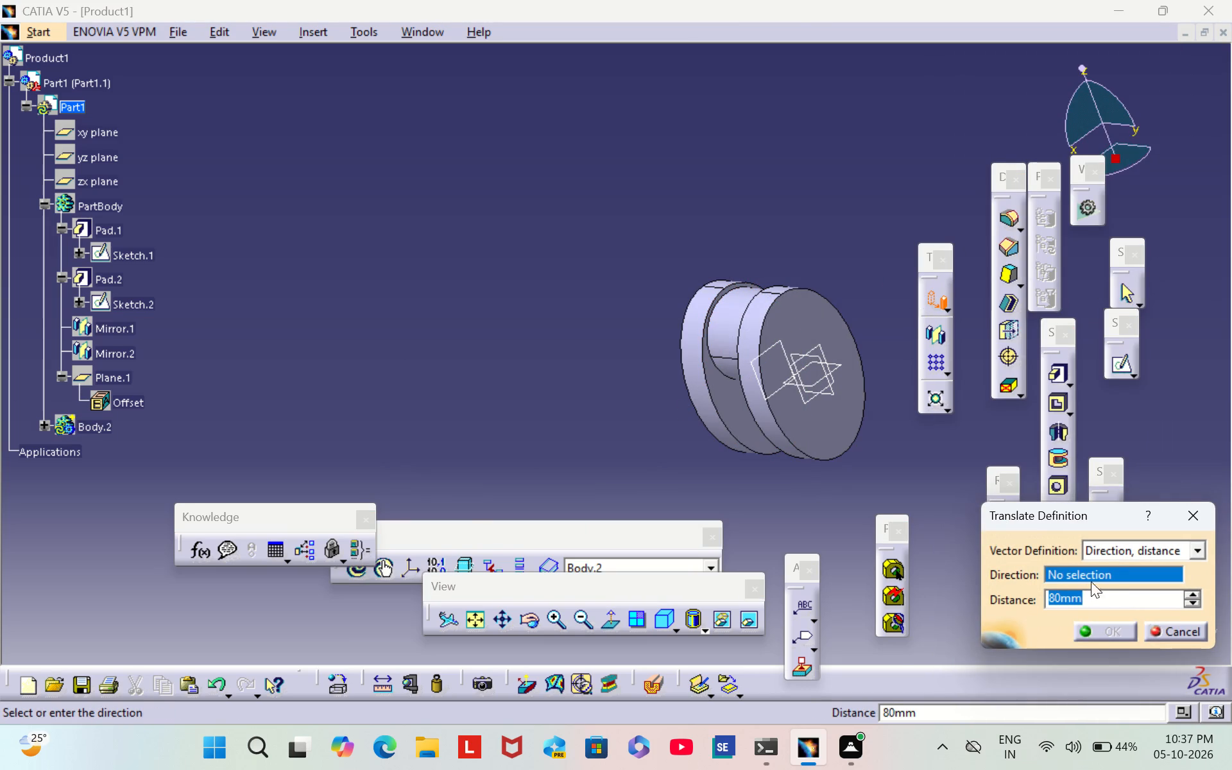
right_click(1104, 567)
right_click(1104, 569)
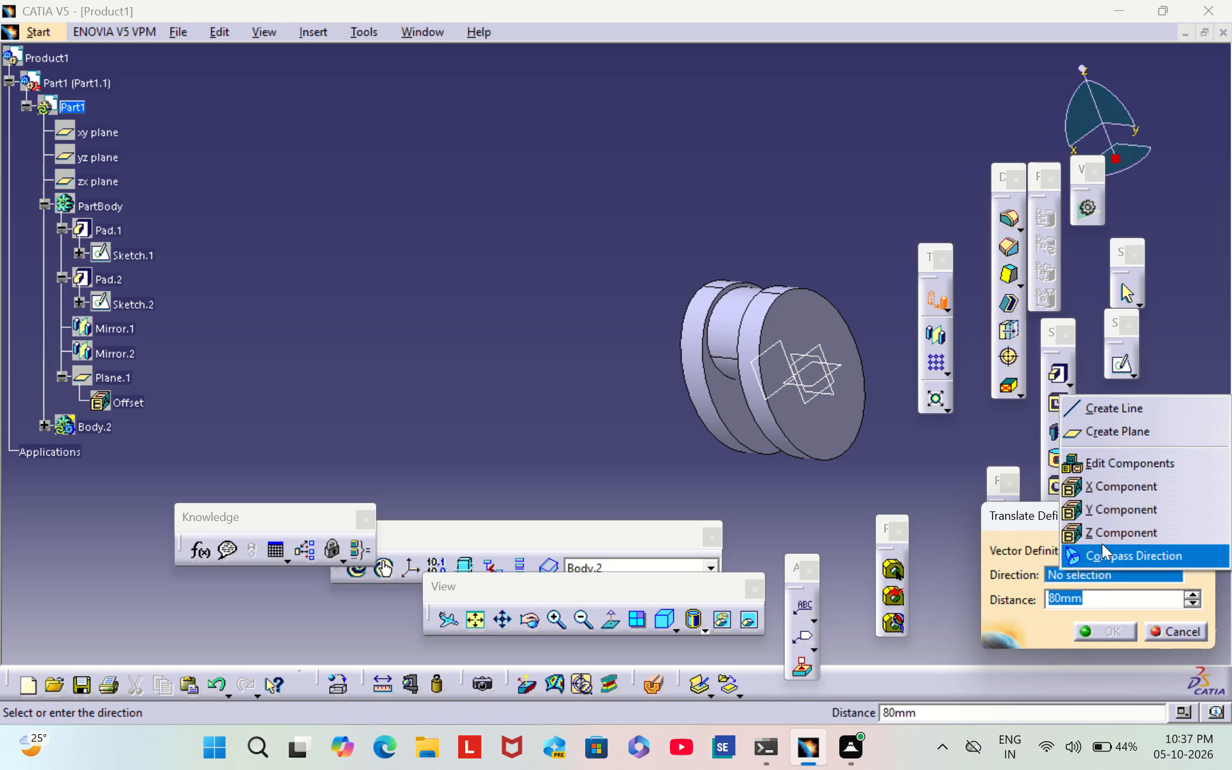
click(1101, 506)
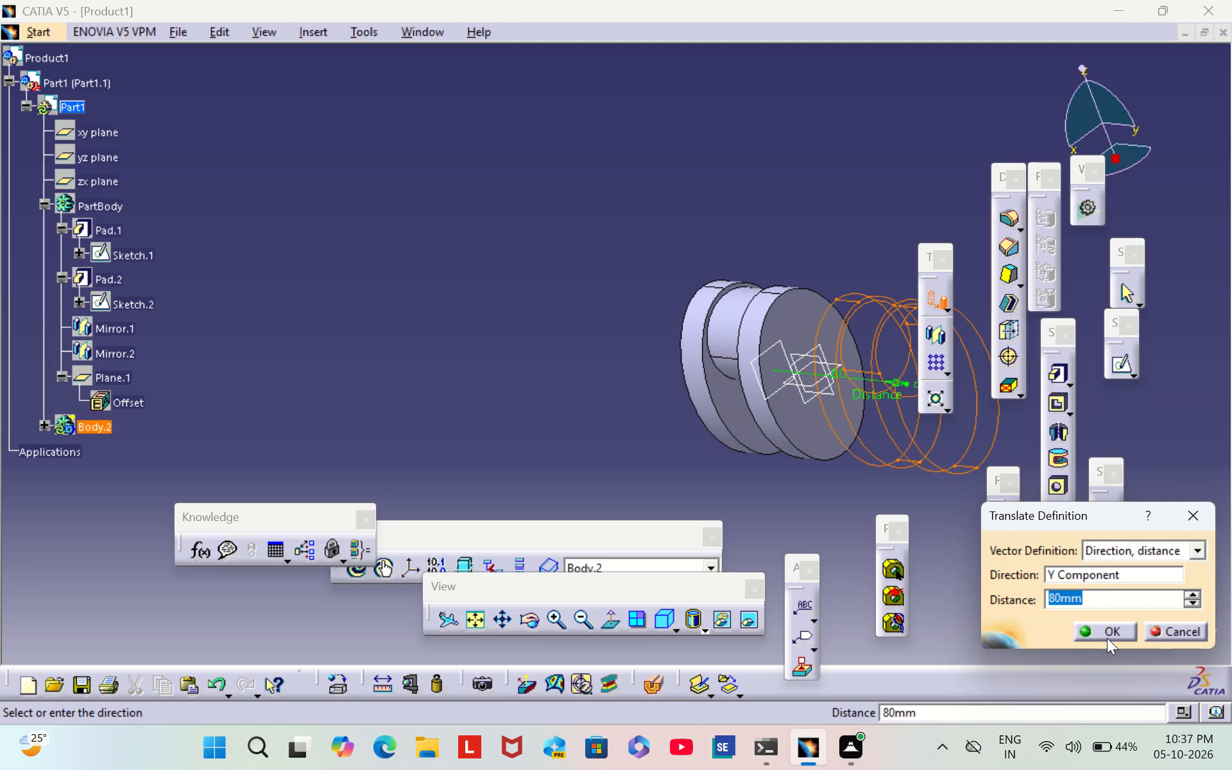
click(1107, 637)
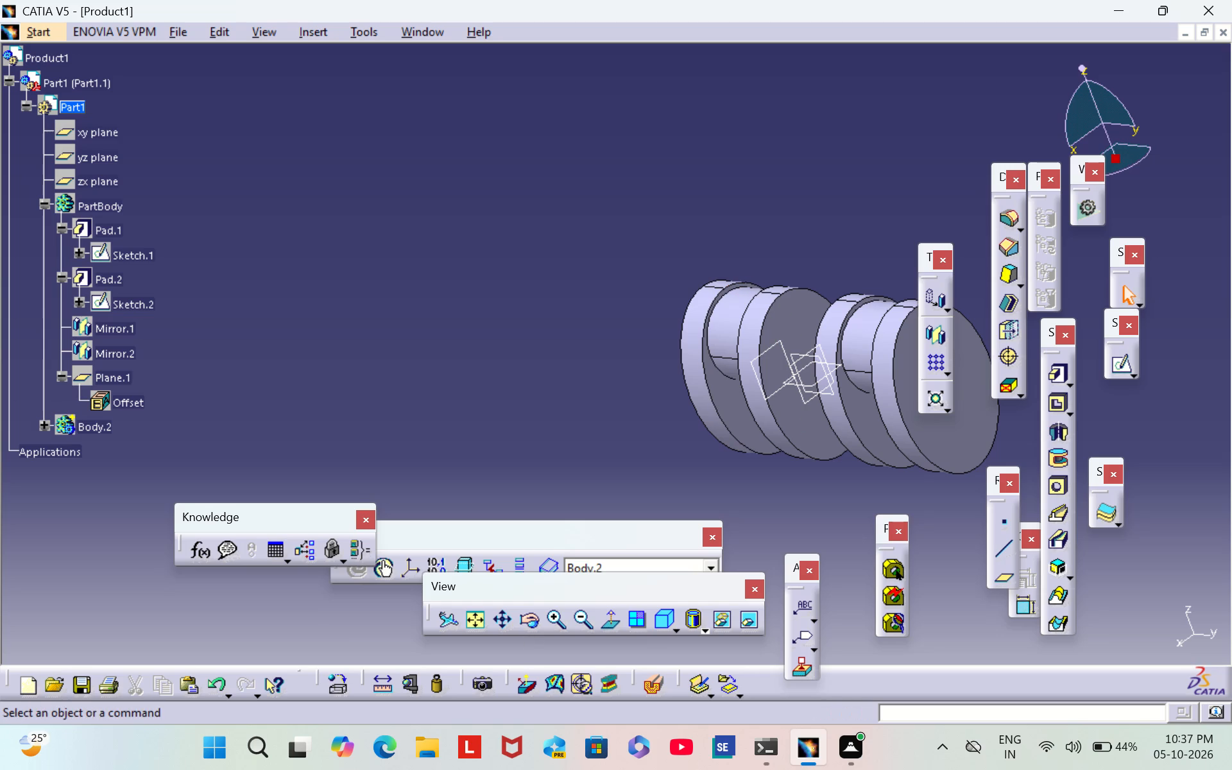
Examine the original and translated bodies from several angles, checking the spacing and alignment between them.
click(535, 629)
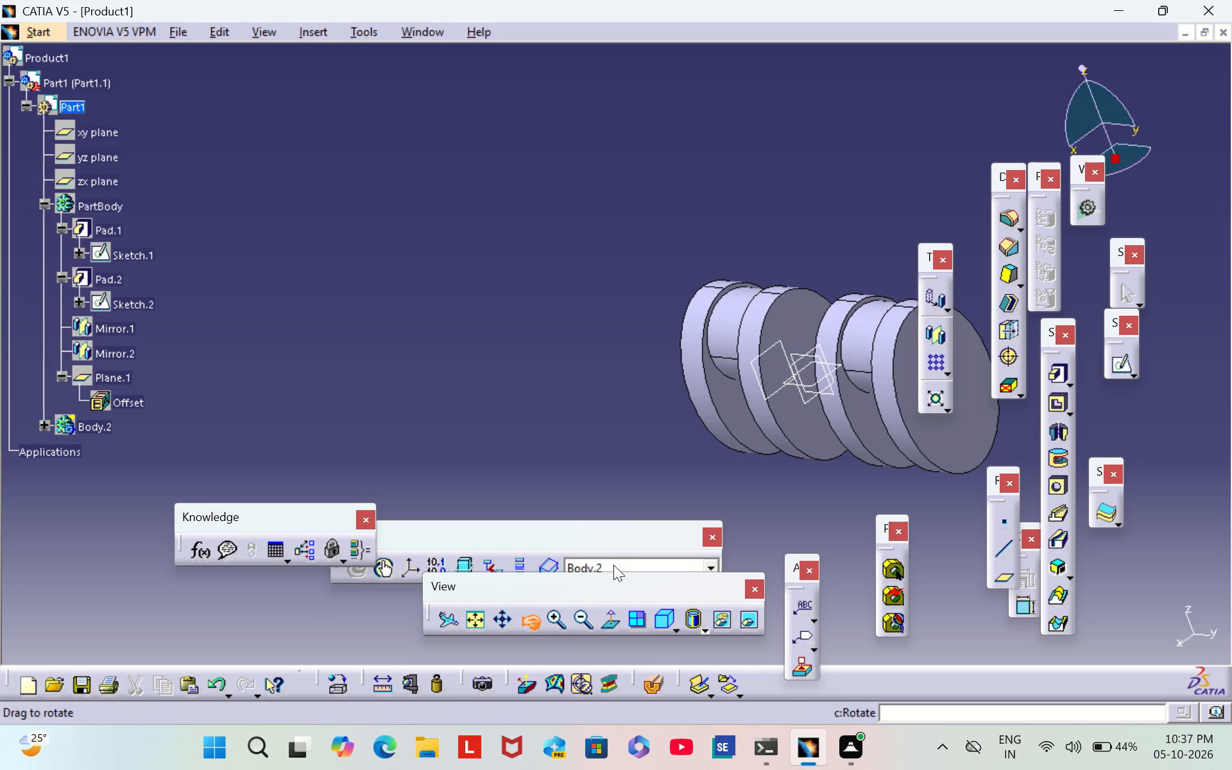
drag(896, 389, 896, 389)
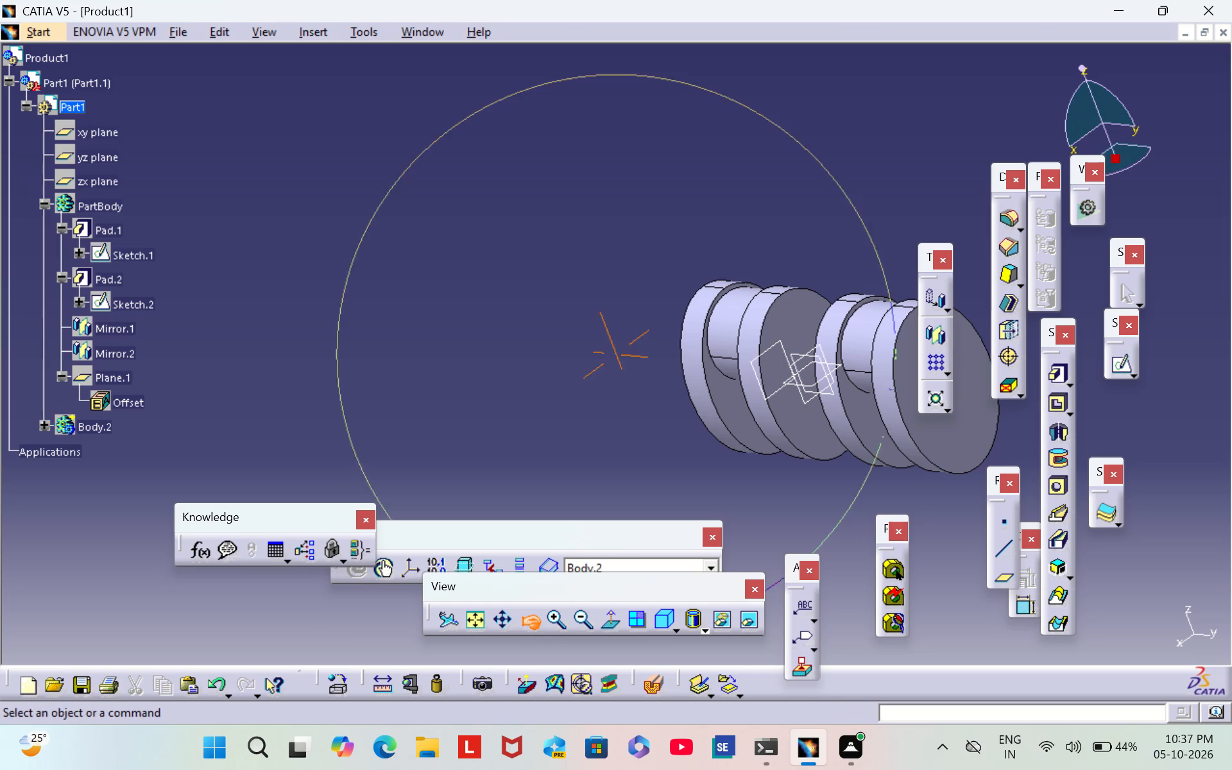
drag(896, 389, 340, 407)
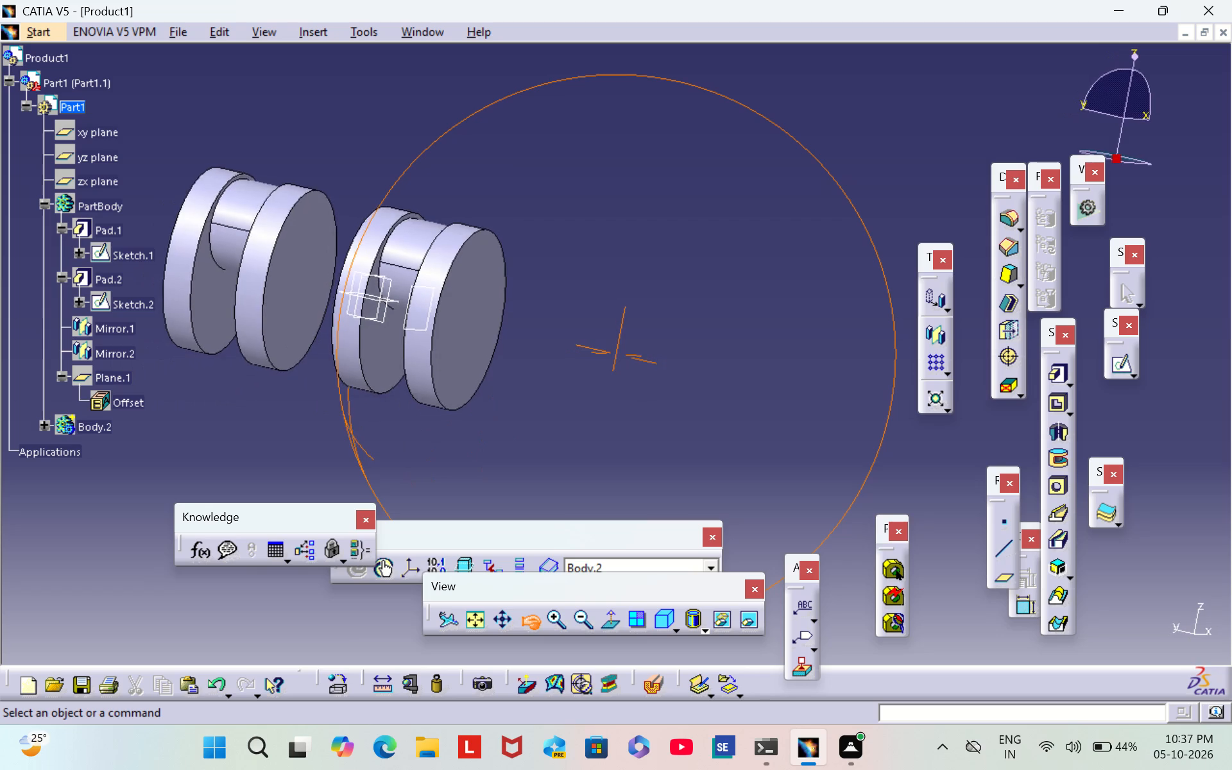
drag(340, 407, 294, 244)
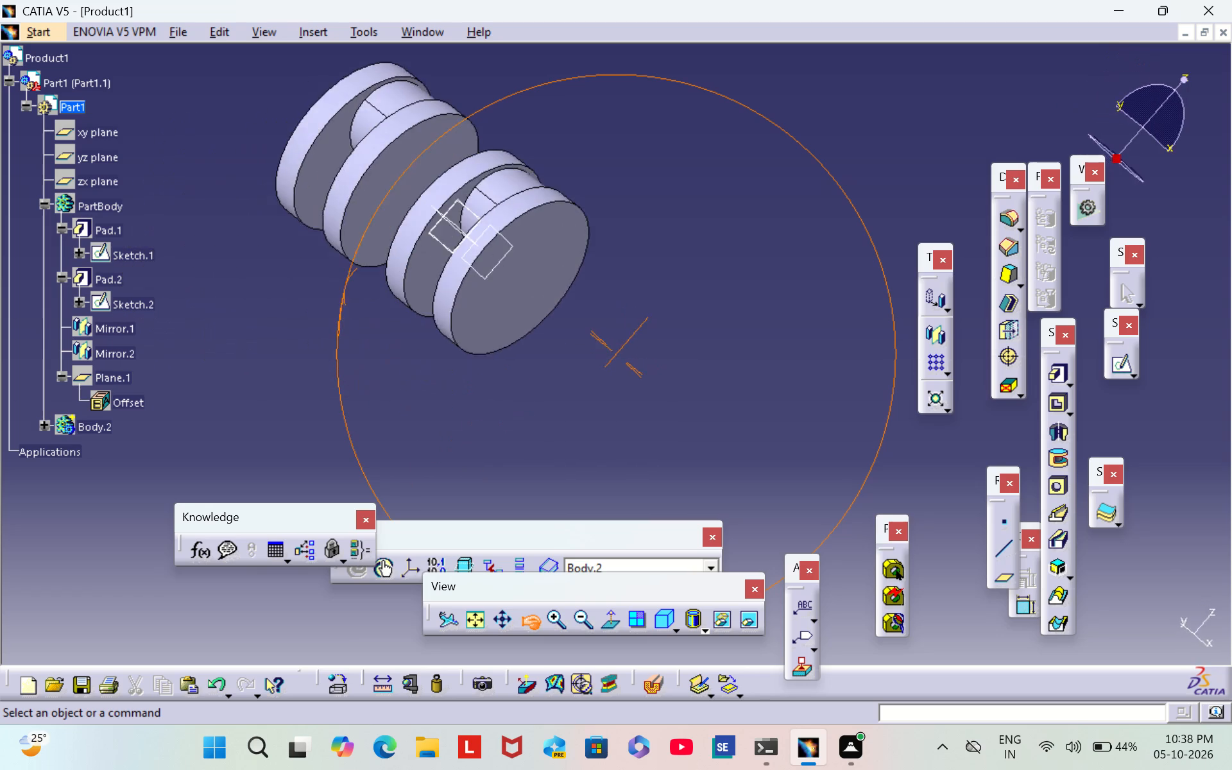
drag(294, 244, 391, 447)
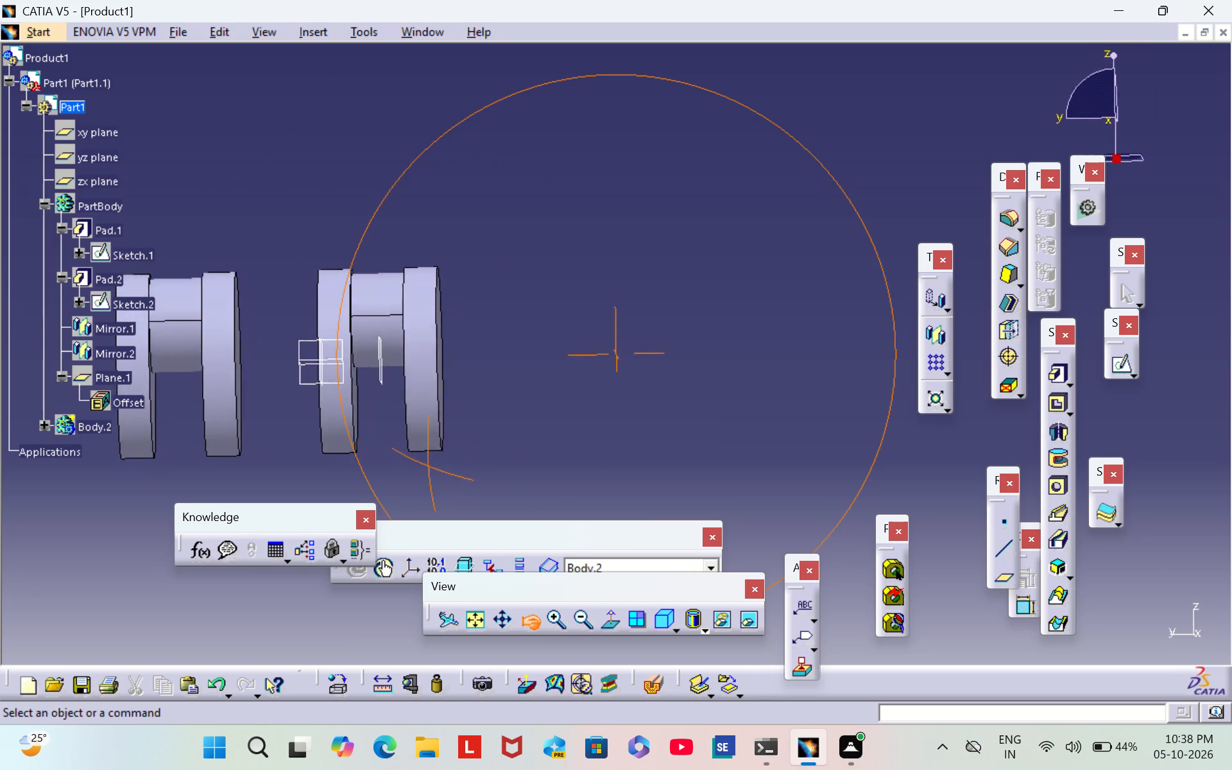
drag(391, 447, 368, 427)
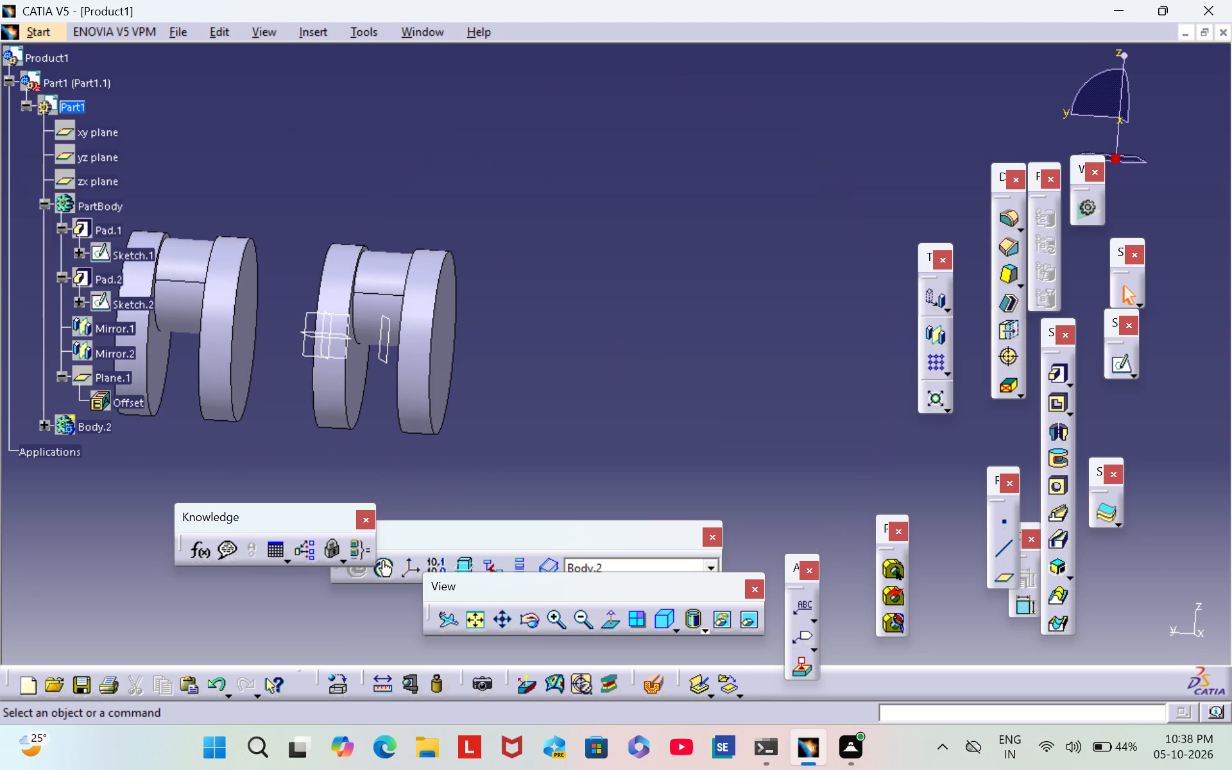
click(525, 622)
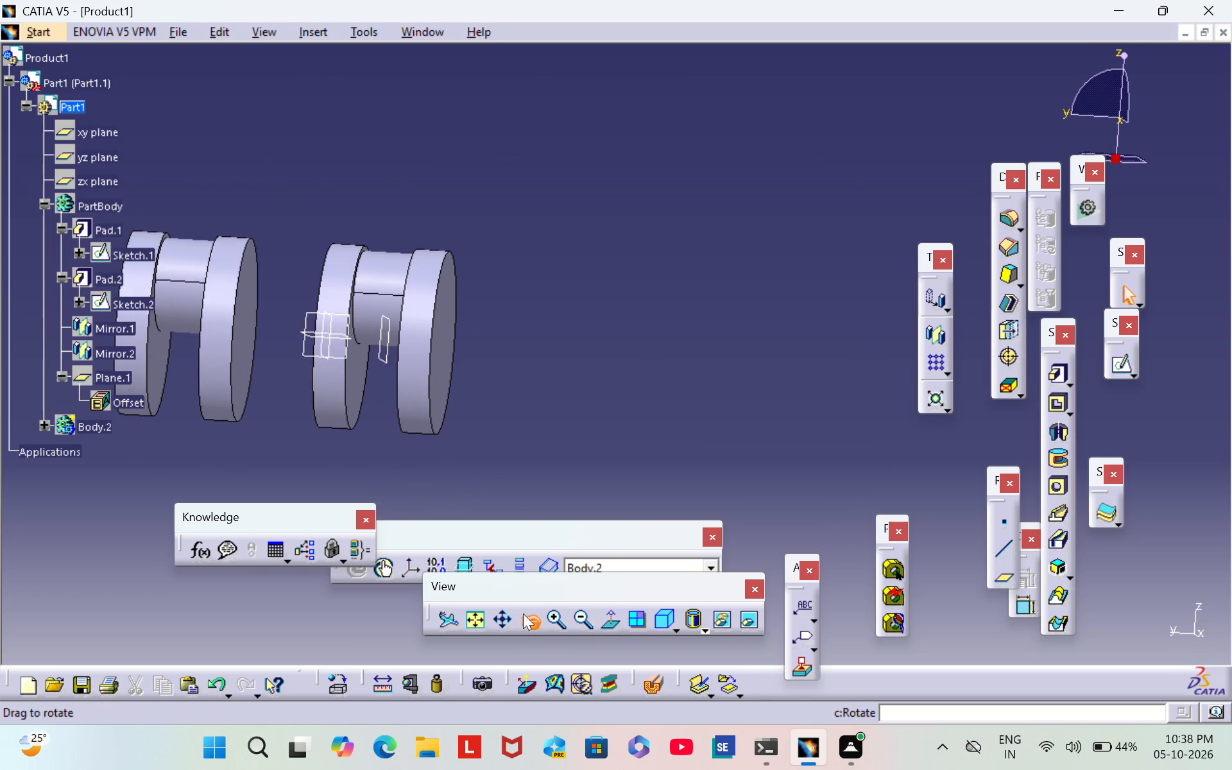
drag(412, 348, 421, 368)
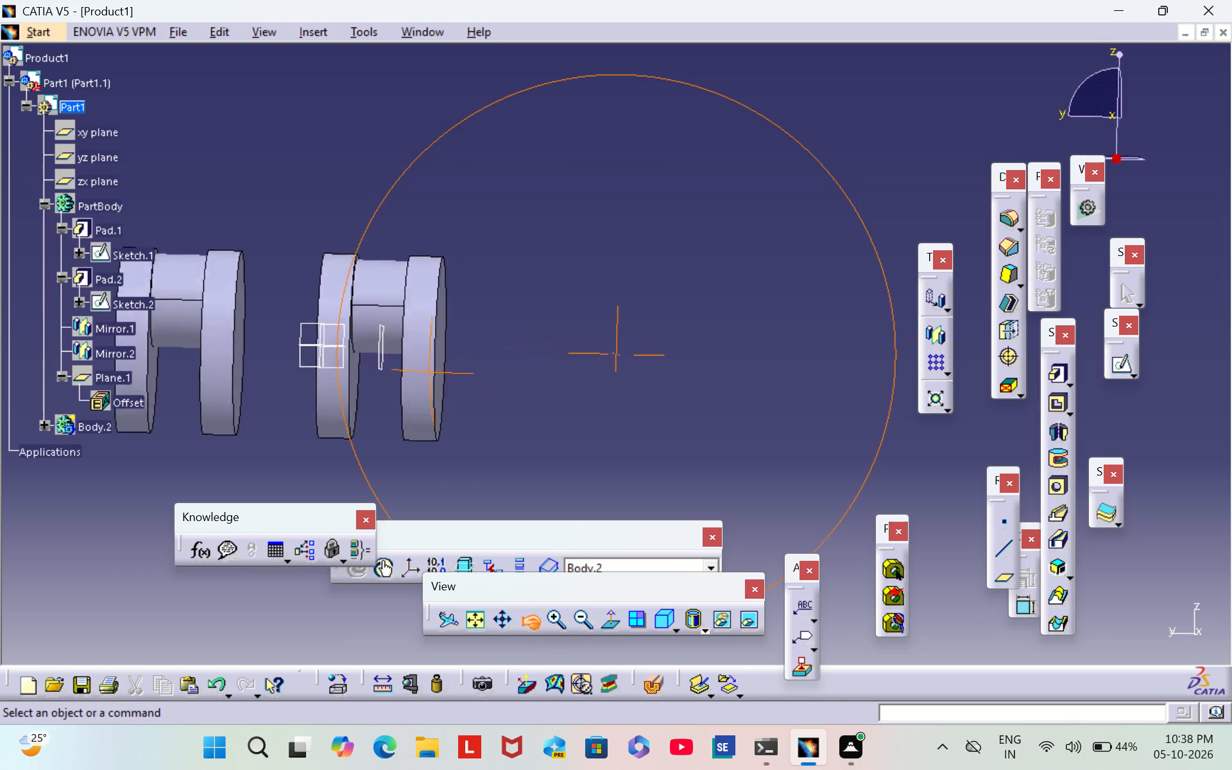
drag(421, 368, 345, 405)
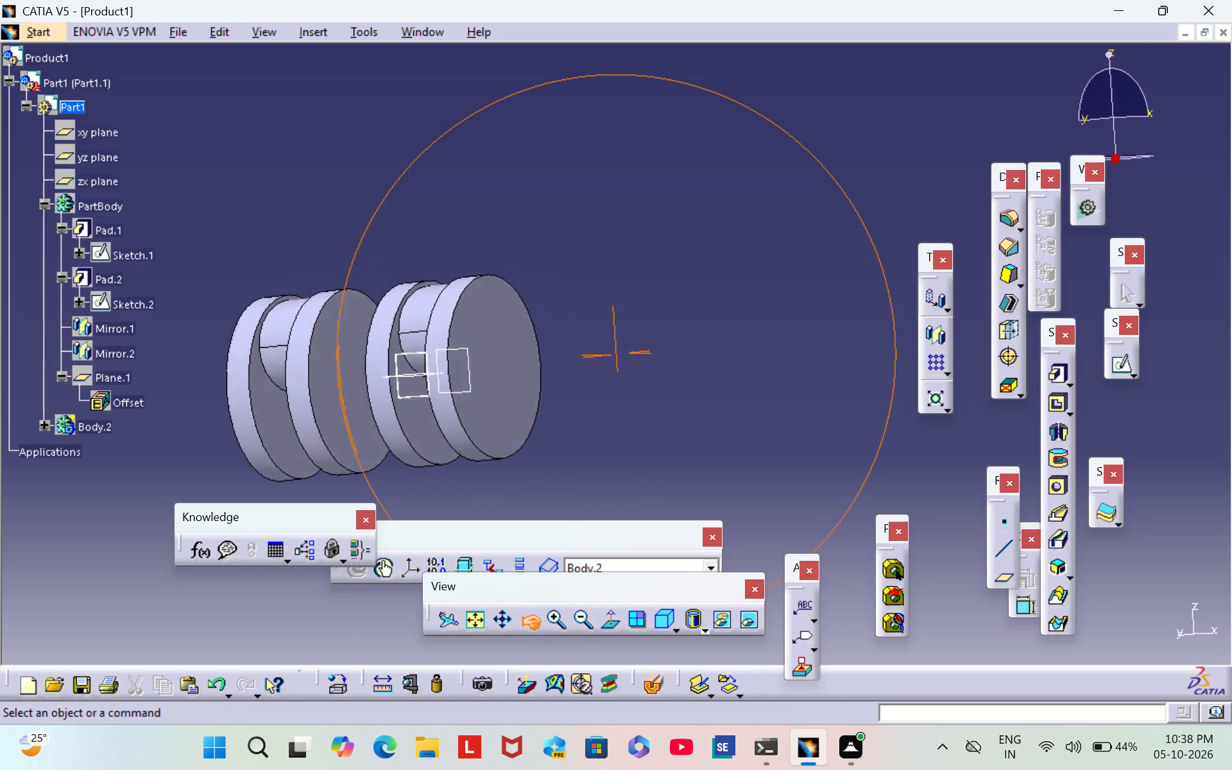
drag(345, 405, 365, 436)
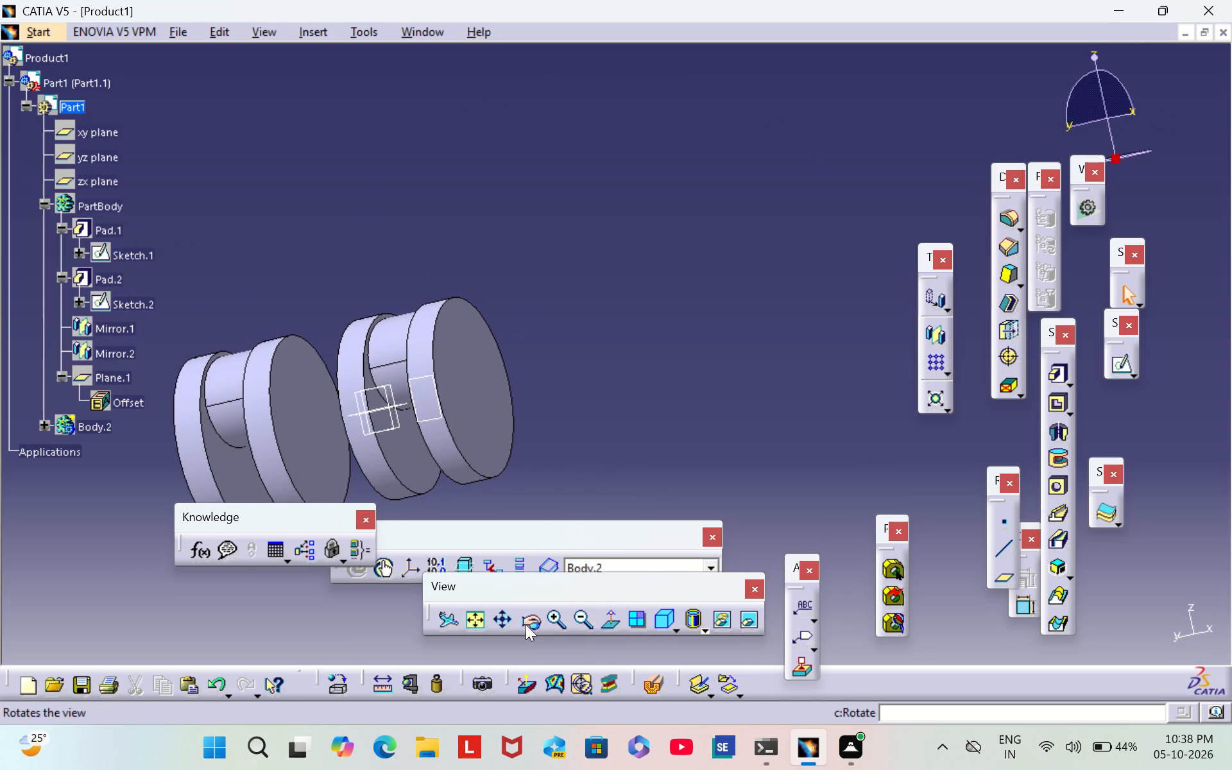
drag(527, 624, 522, 607)
drag(372, 463, 382, 404)
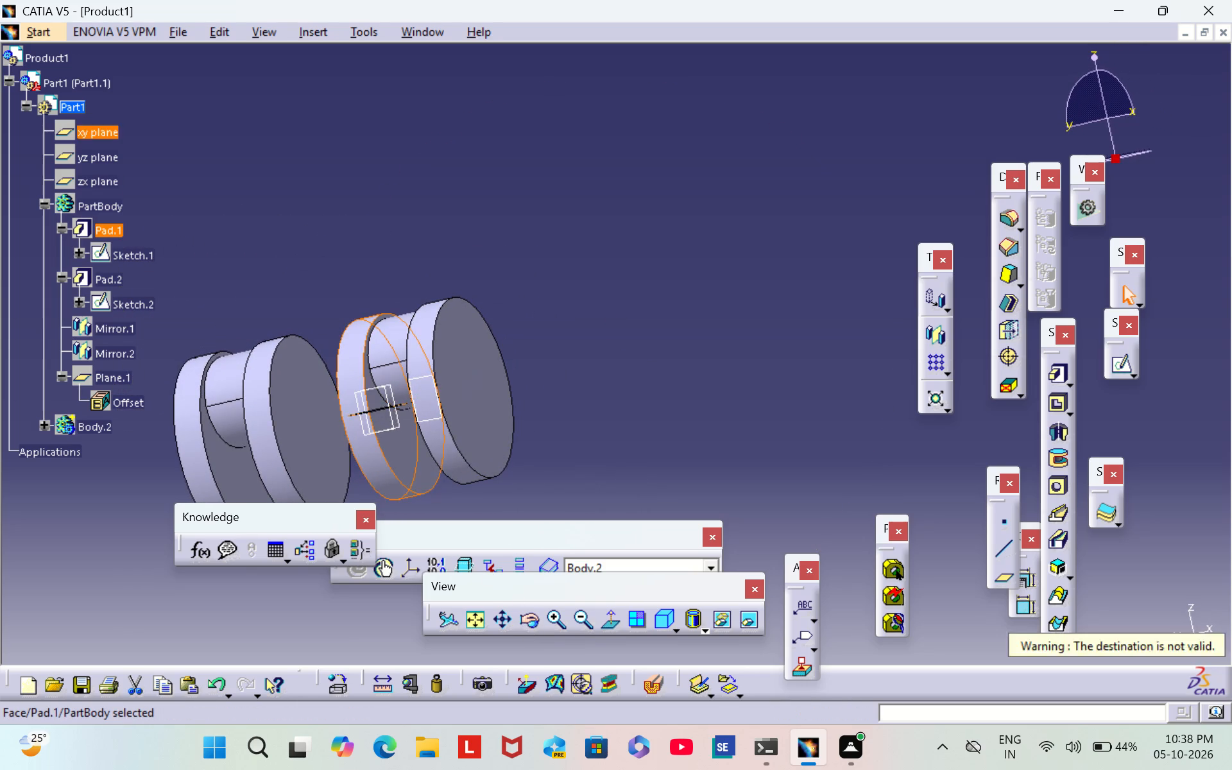
drag(474, 383, 544, 348)
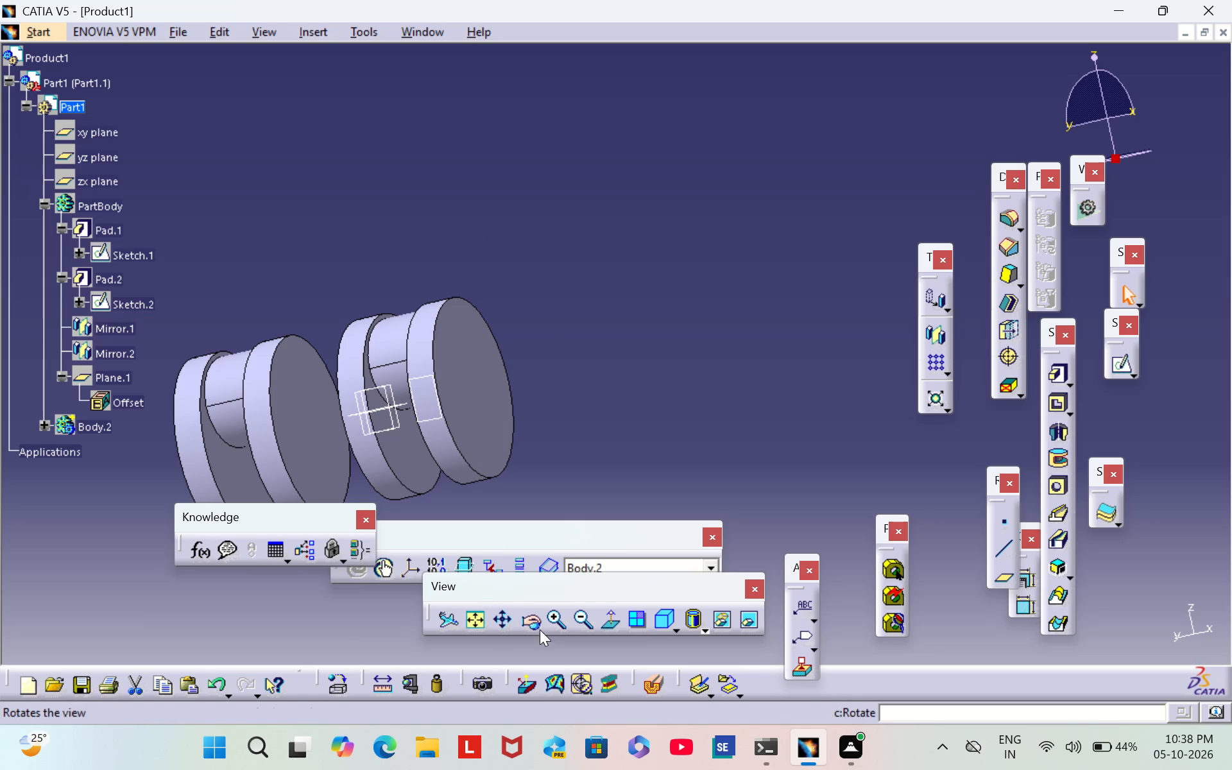
double_click(524, 620)
drag(350, 472, 496, 406)
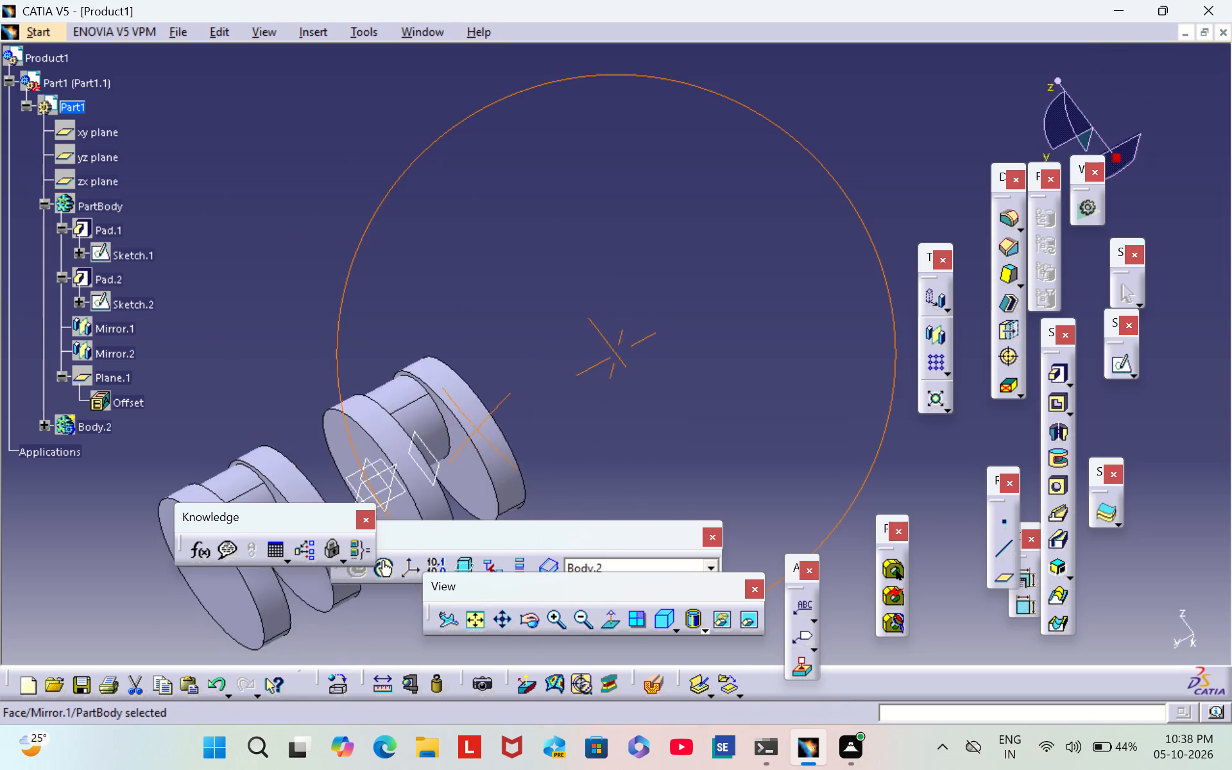
drag(496, 406, 329, 395)
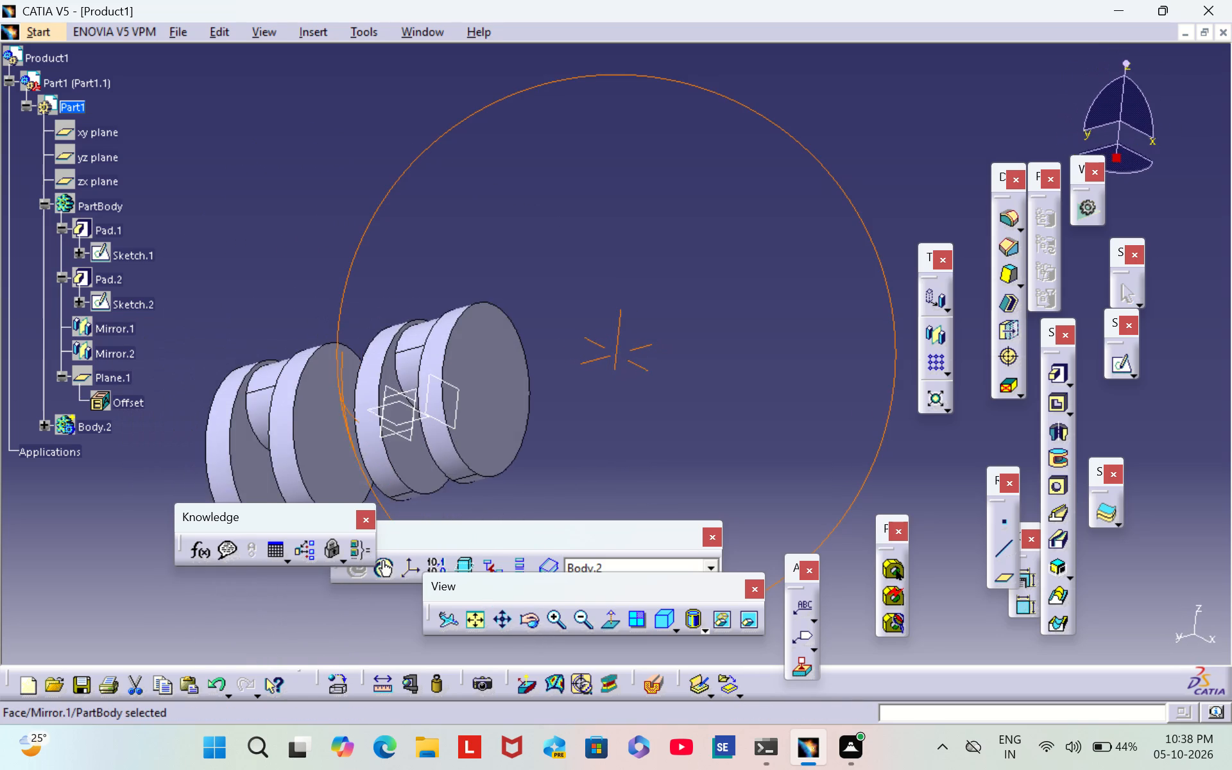
drag(329, 395, 327, 395)
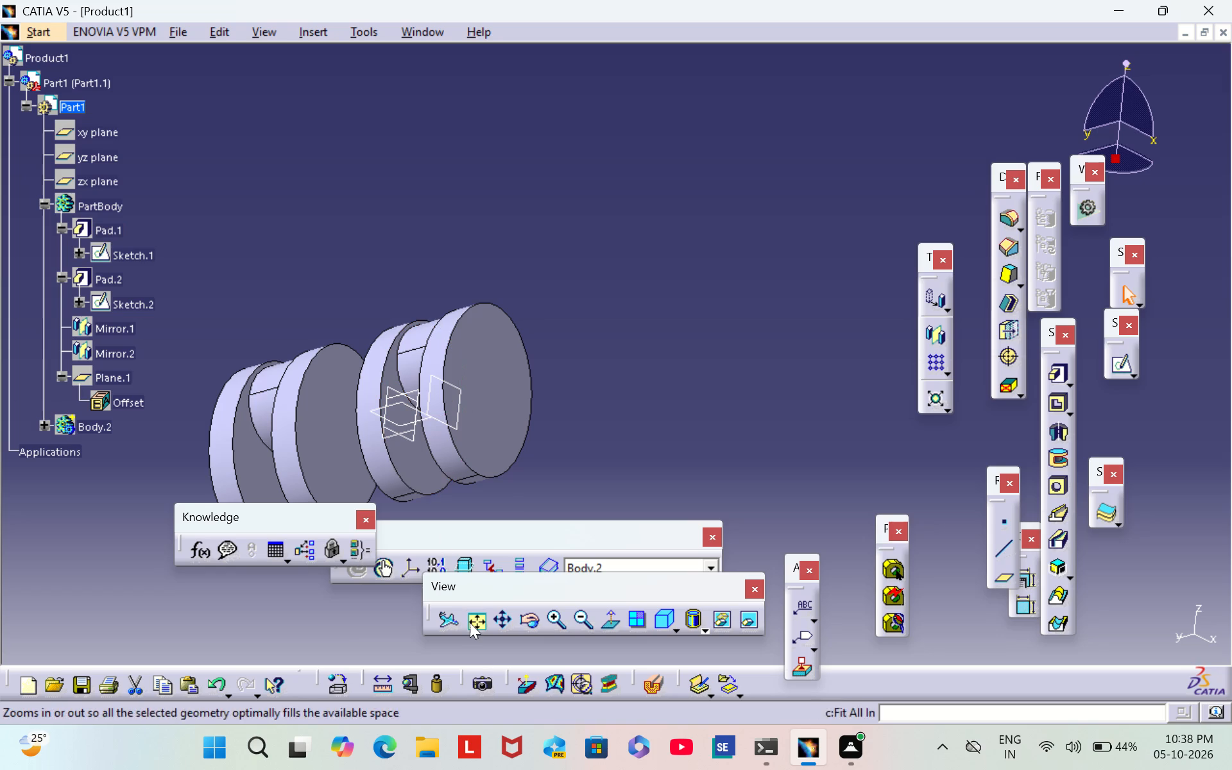
click(470, 622)
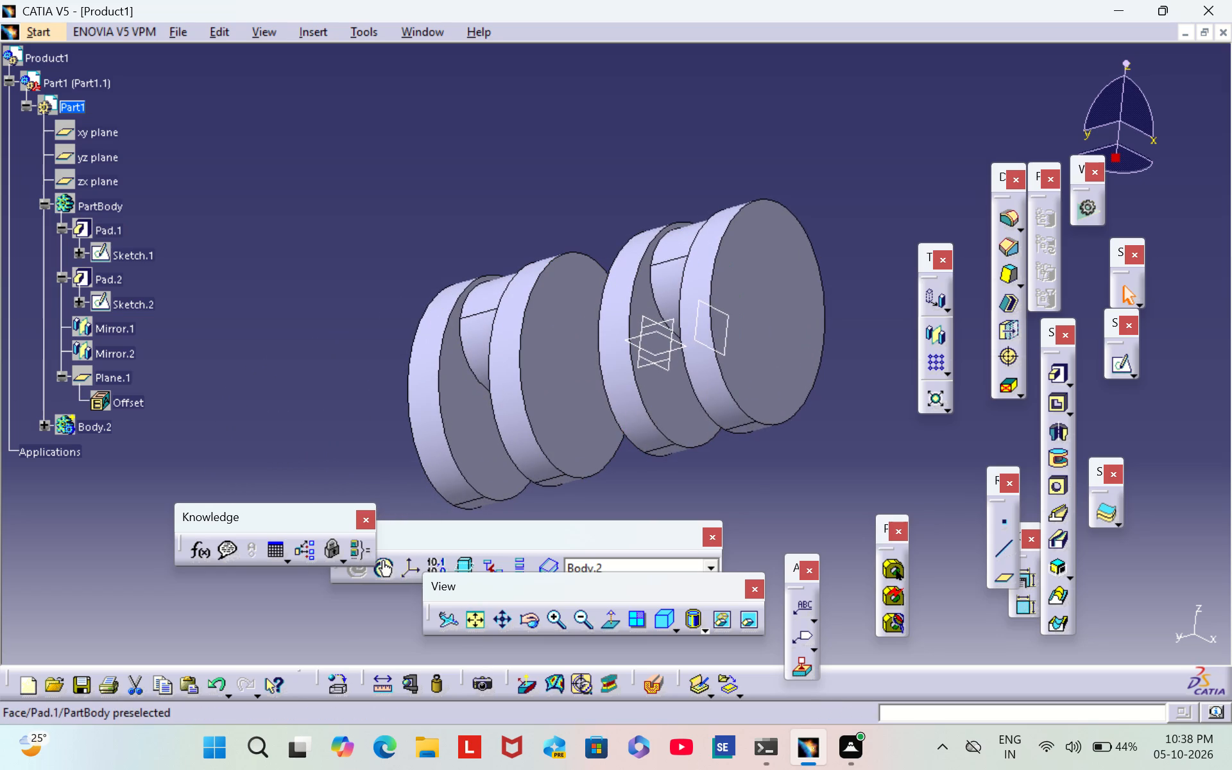
click(577, 626)
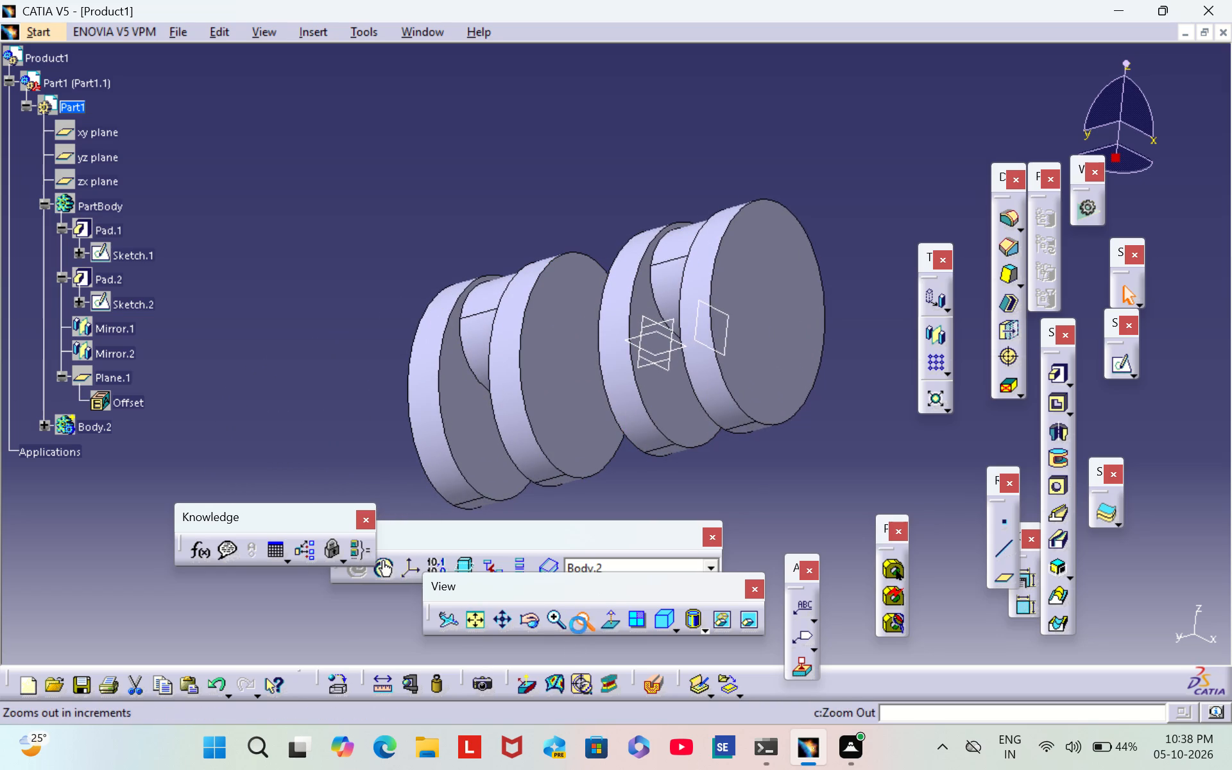
click(524, 625)
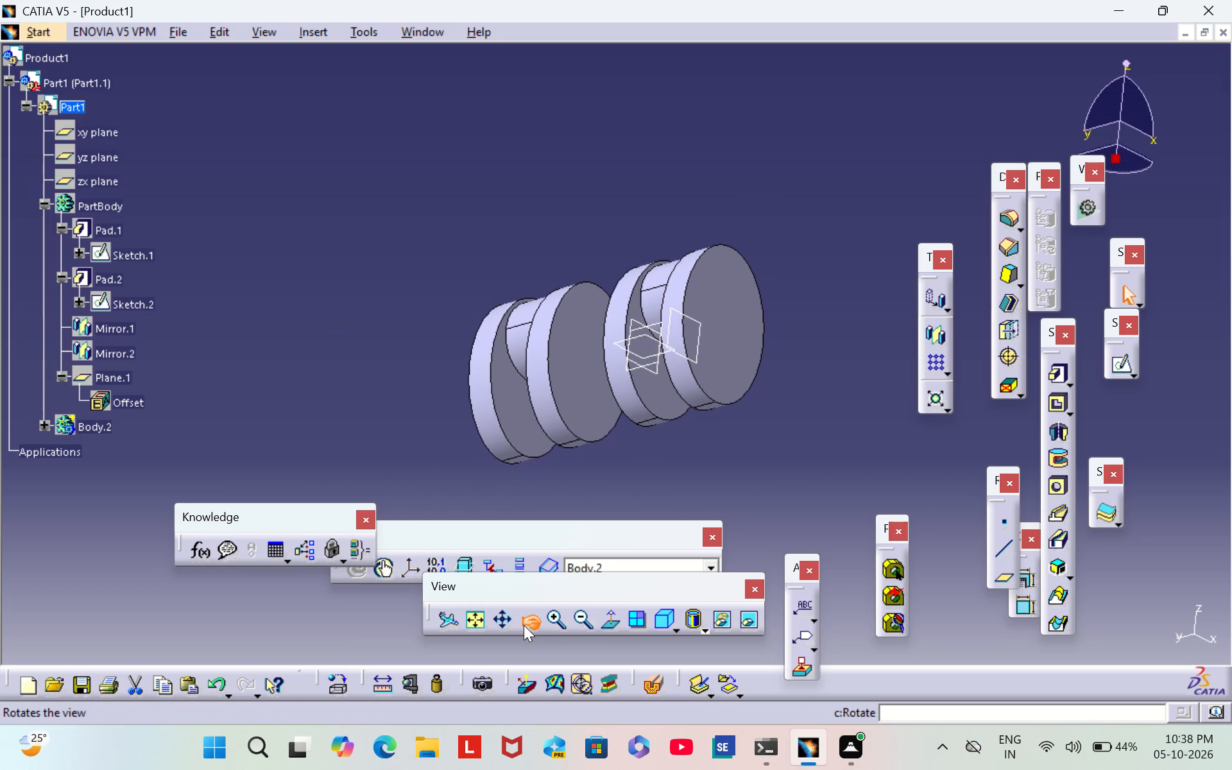
drag(783, 347, 794, 400)
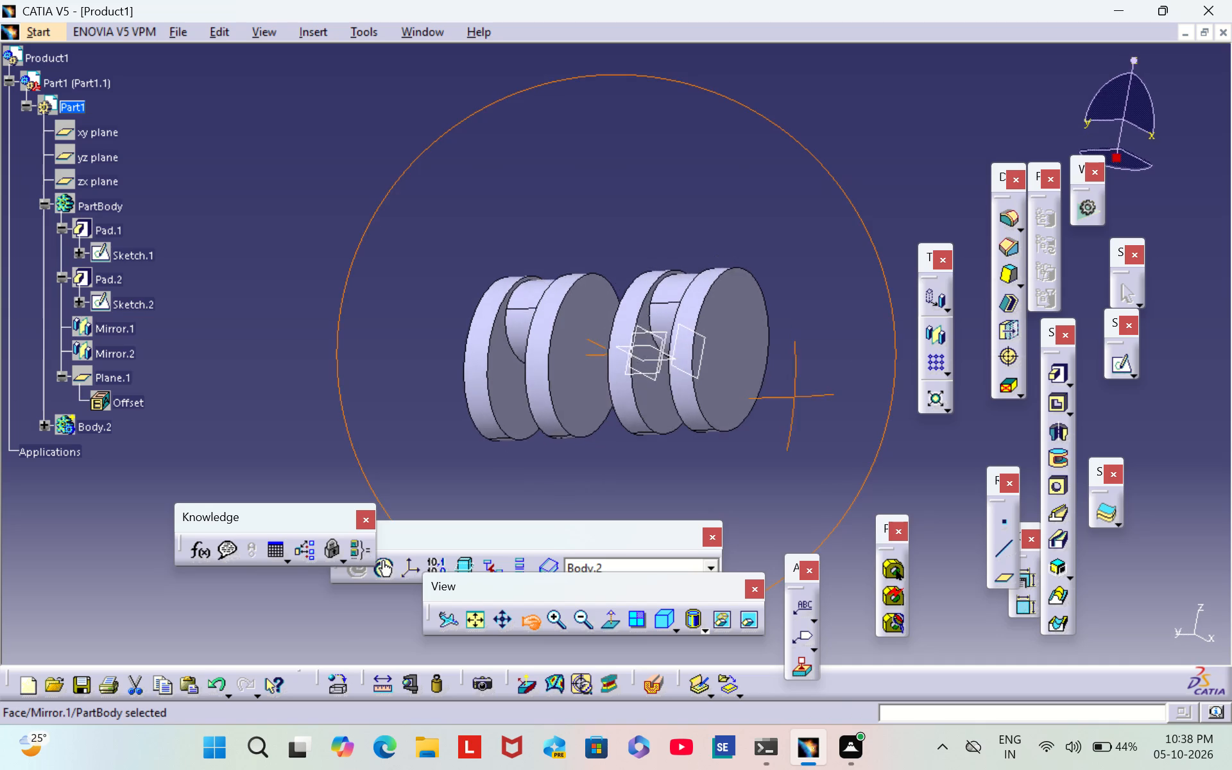
drag(794, 400, 808, 479)
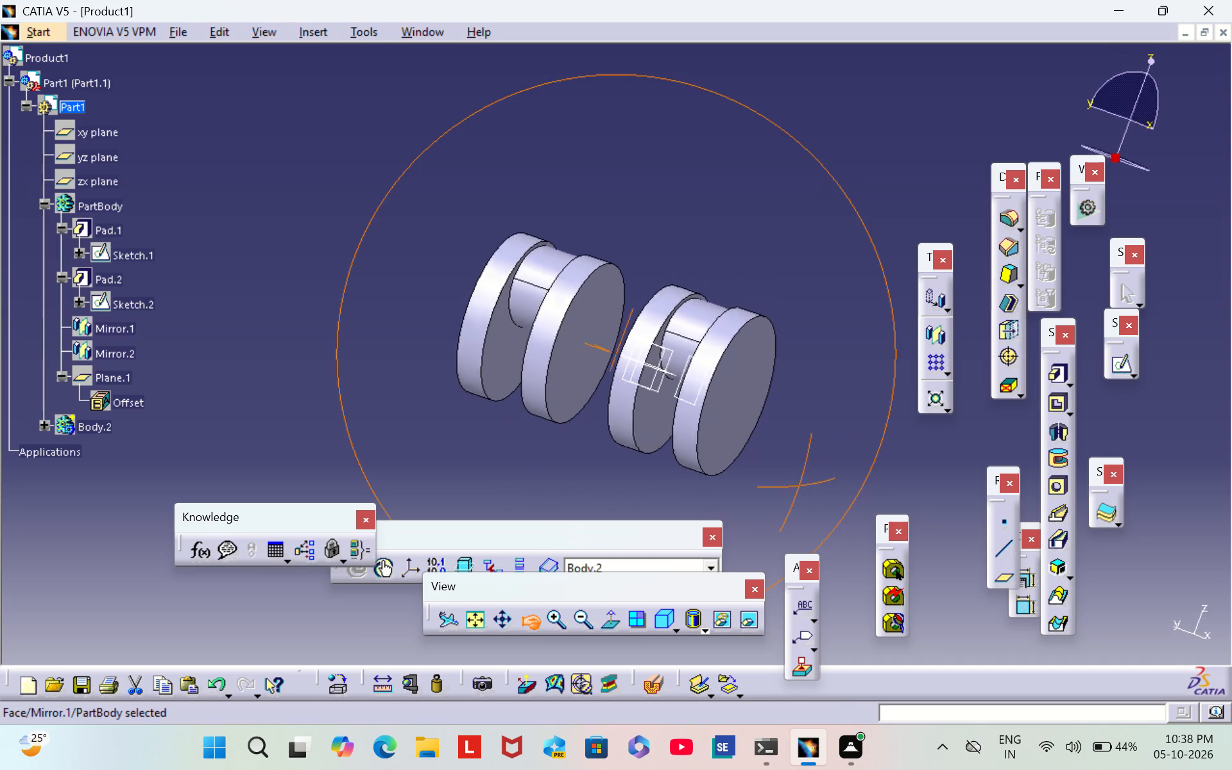
drag(808, 479, 805, 438)
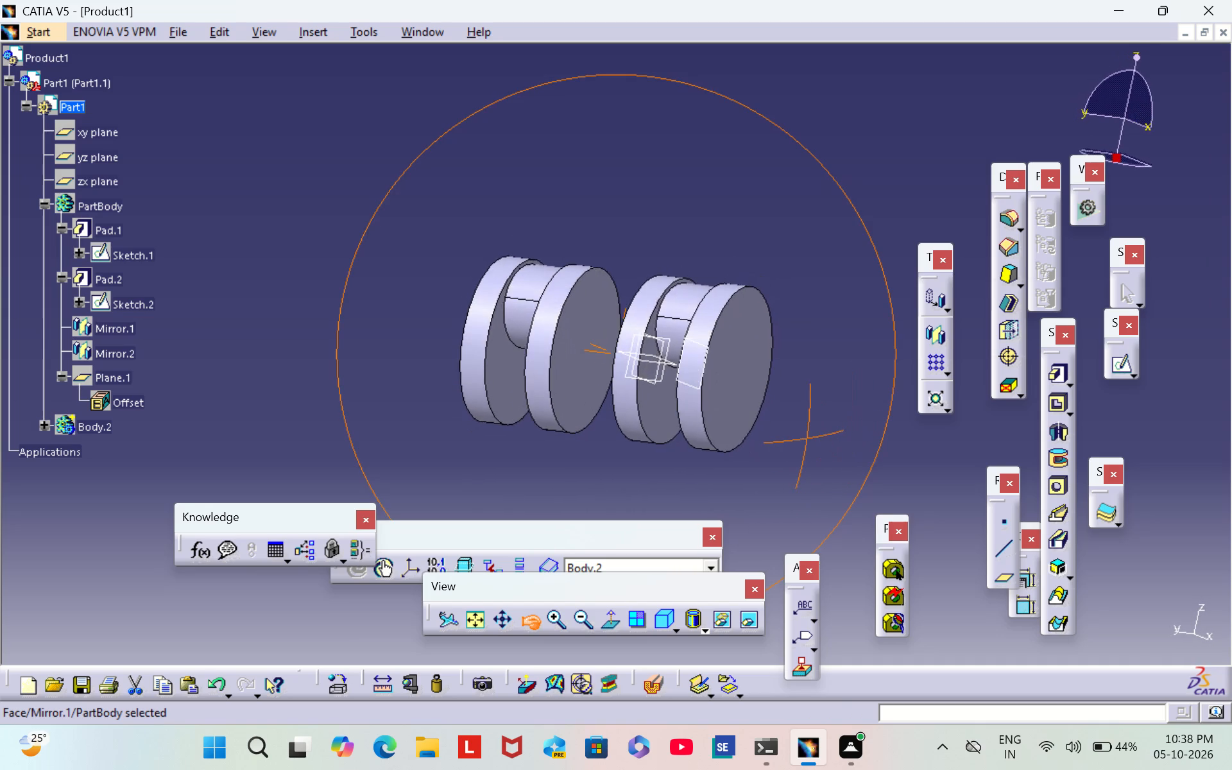
drag(805, 438, 798, 476)
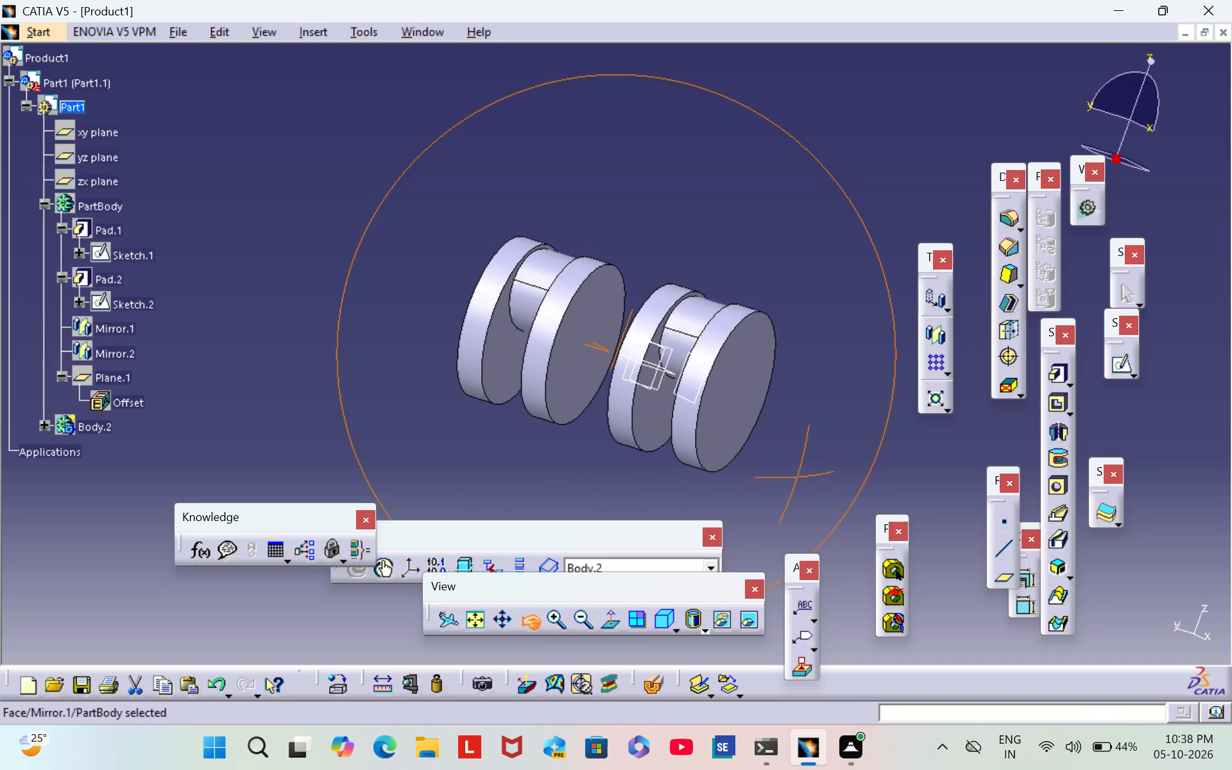
drag(798, 476, 798, 476)
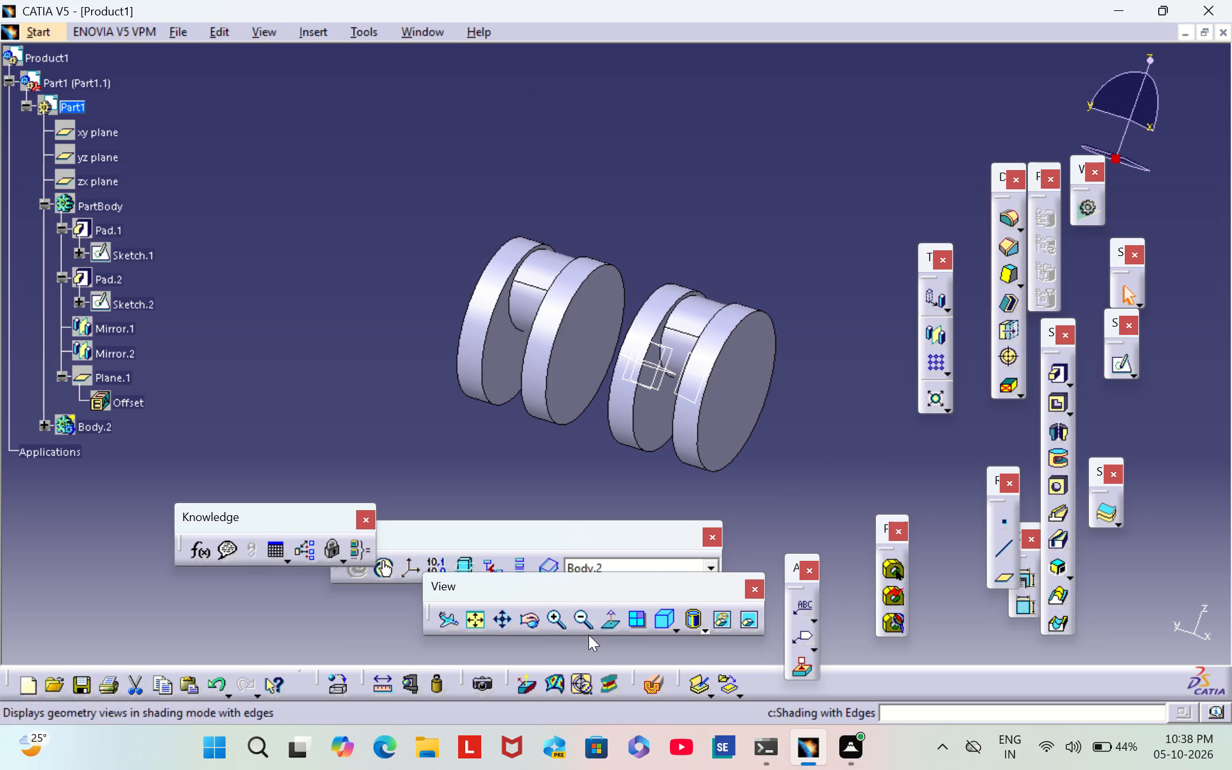
click(528, 614)
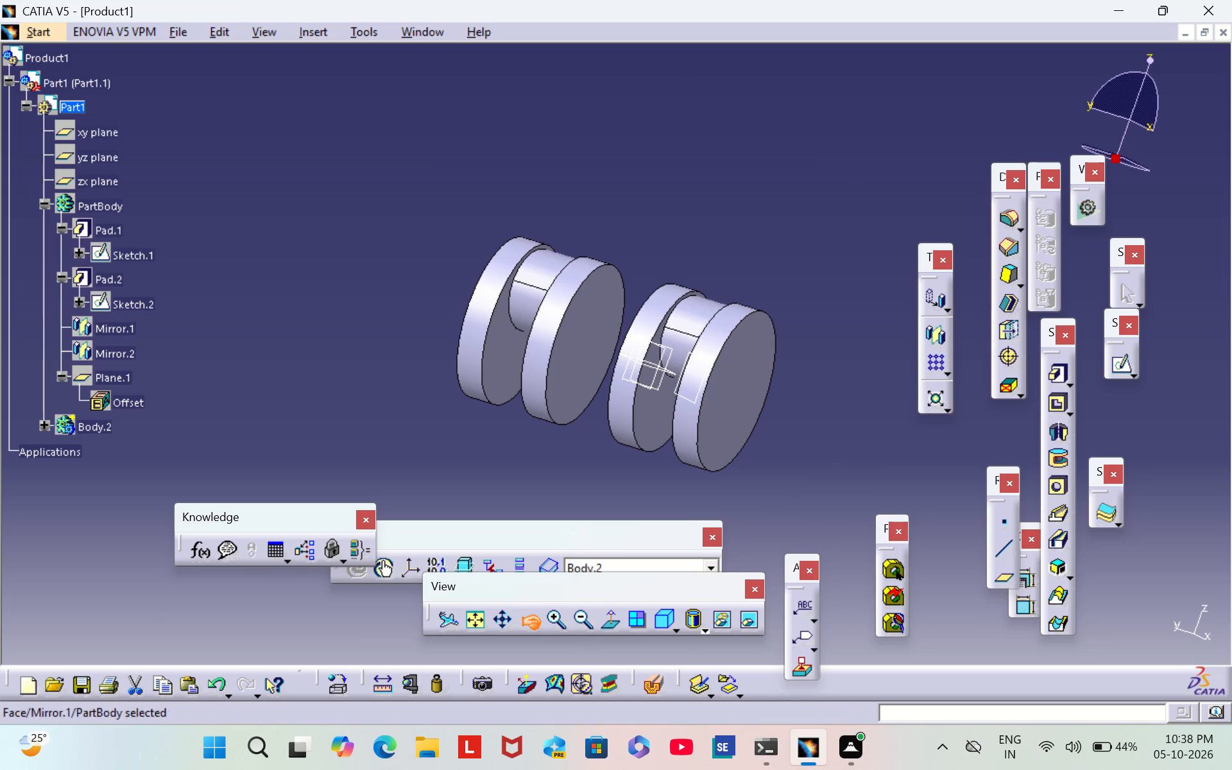
drag(830, 316, 726, 364)
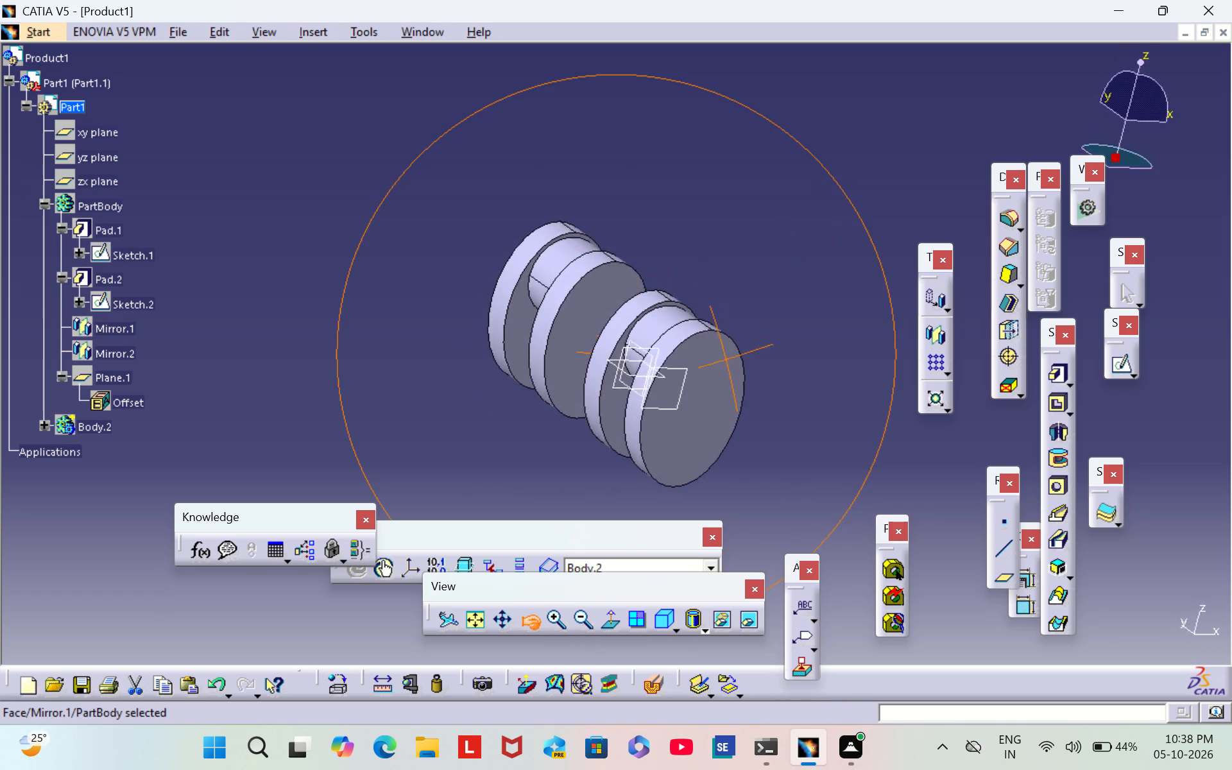
drag(726, 364, 785, 355)
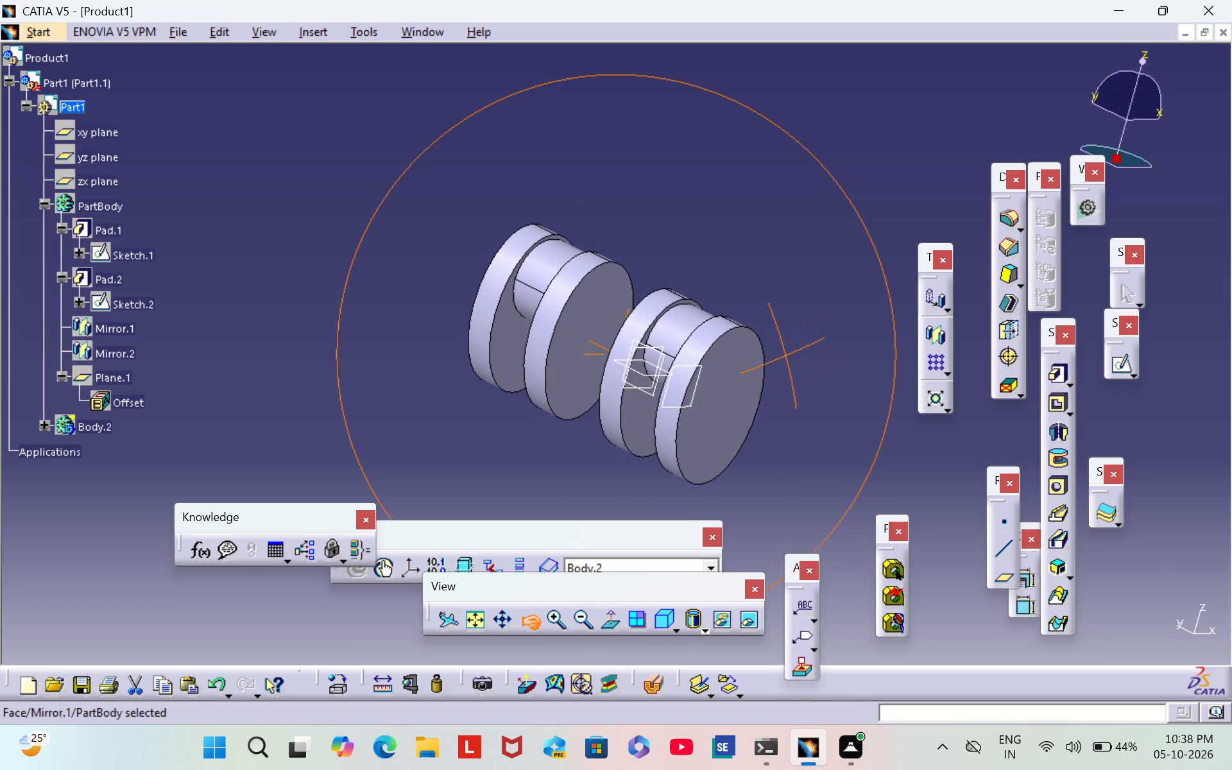
drag(785, 355, 764, 388)
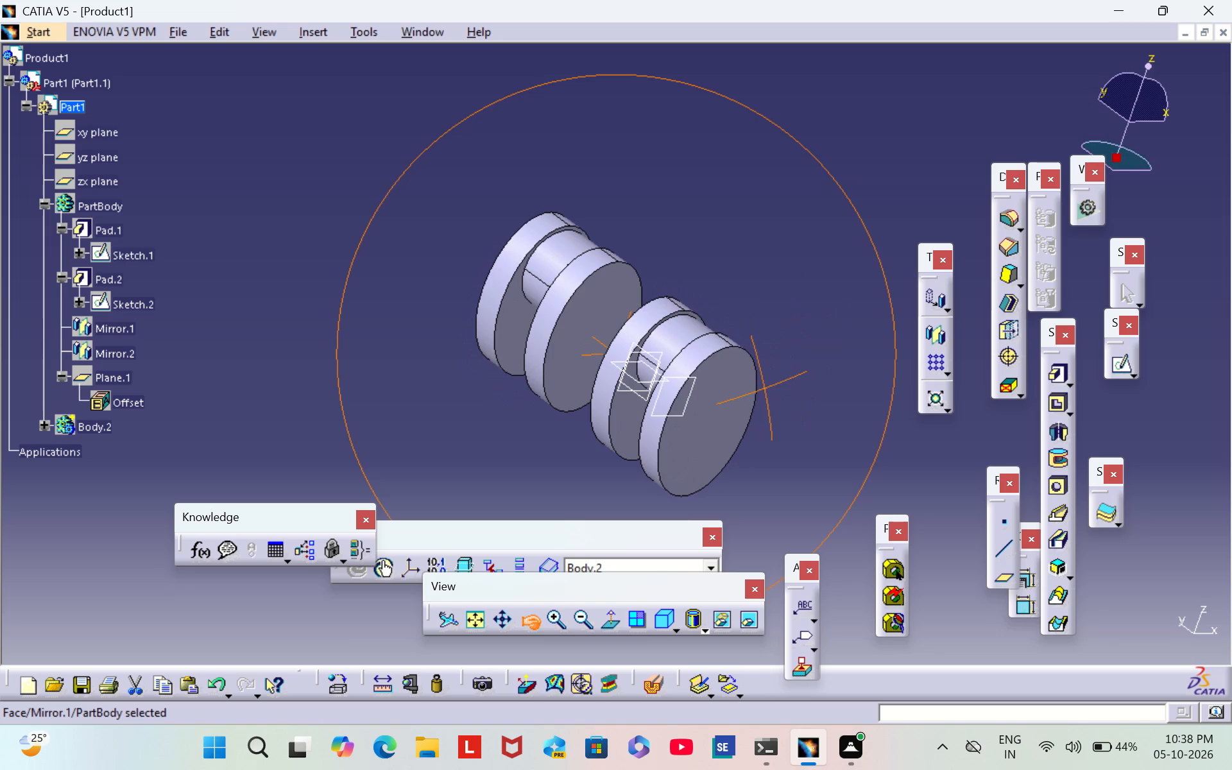
Measure the gap between the facing disc faces of Body.2 and PartBody, using the Exact calculation mode.
drag(764, 388, 798, 358)
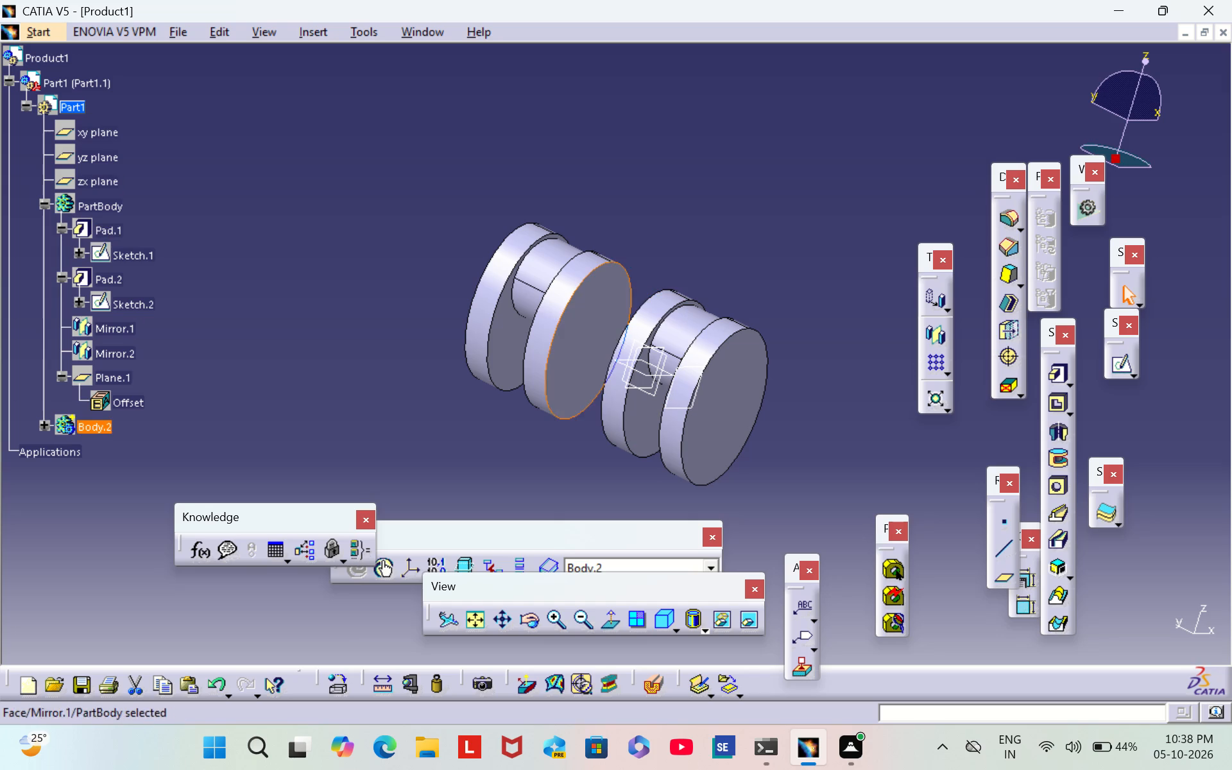
click(538, 629)
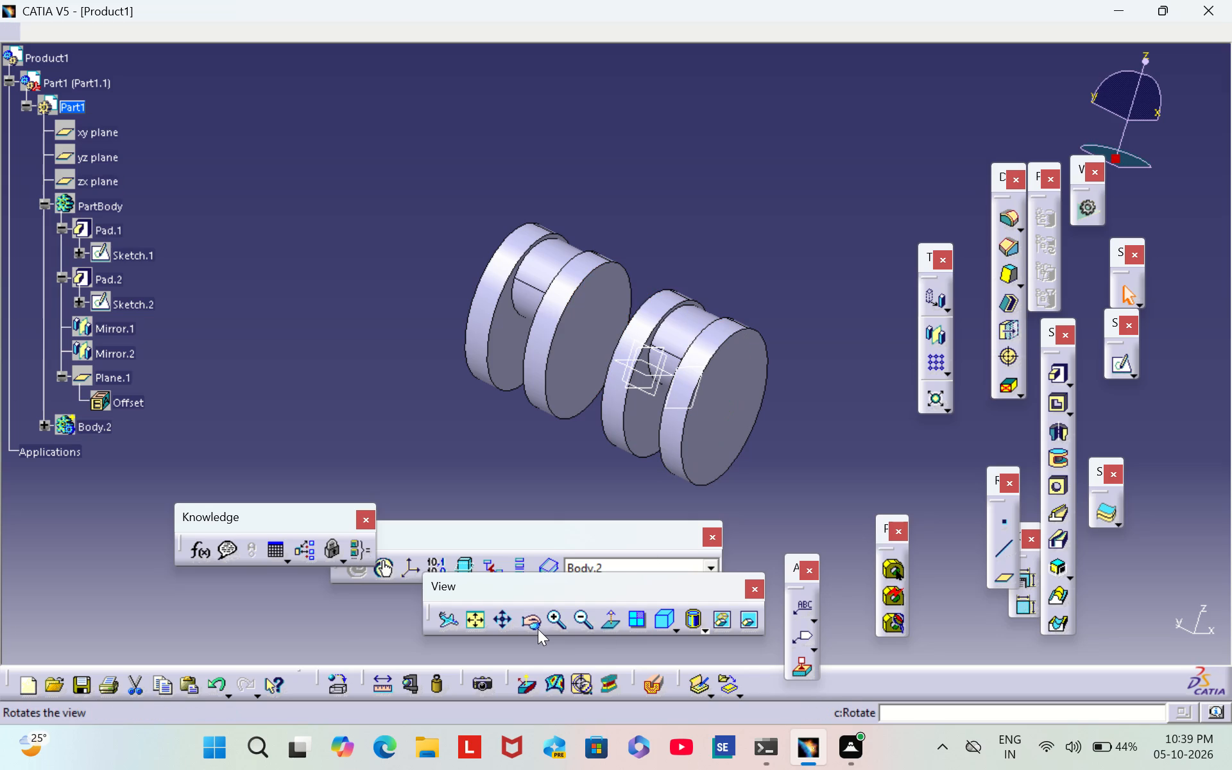
drag(791, 298, 728, 205)
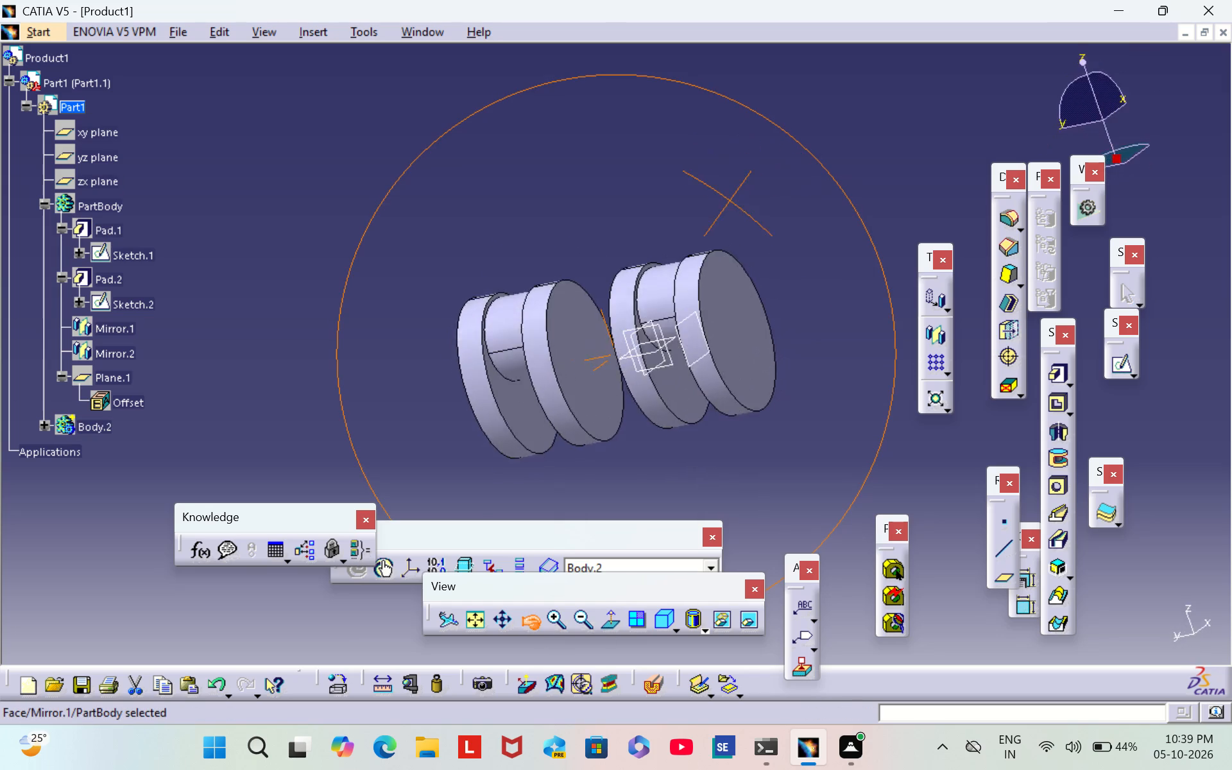
drag(728, 205, 847, 219)
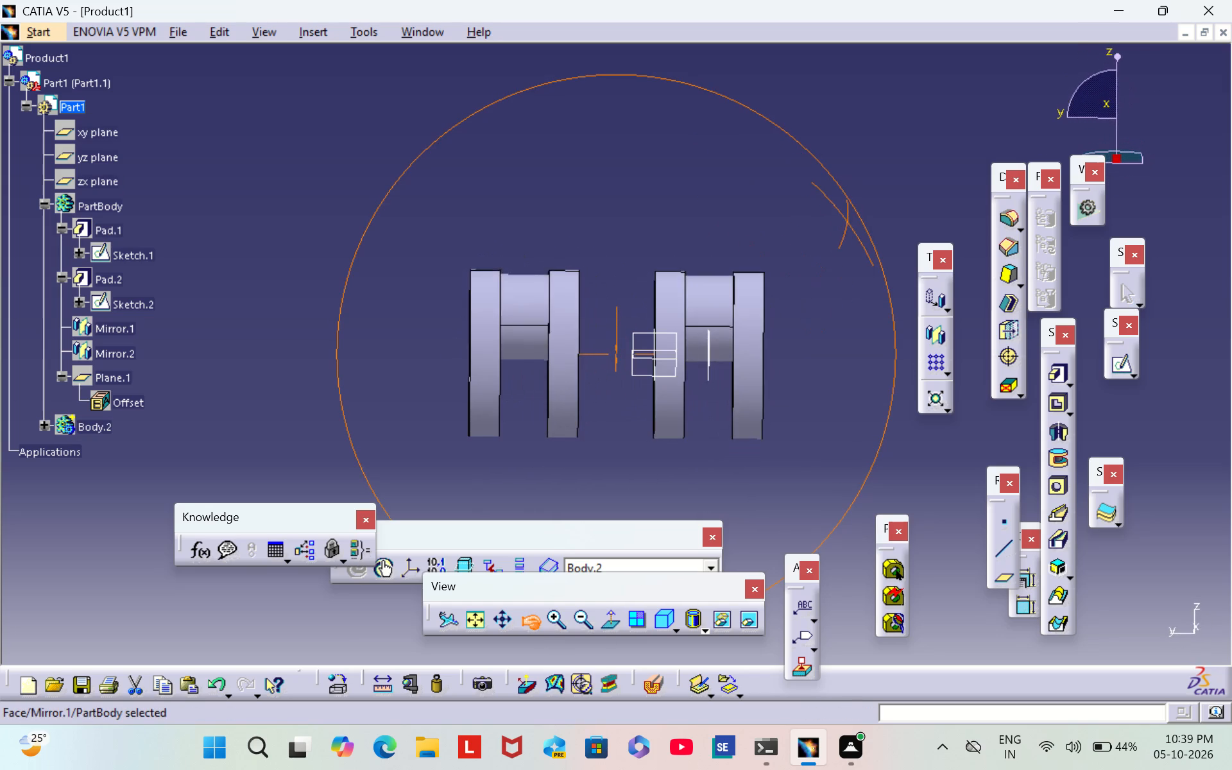
drag(847, 219, 807, 245)
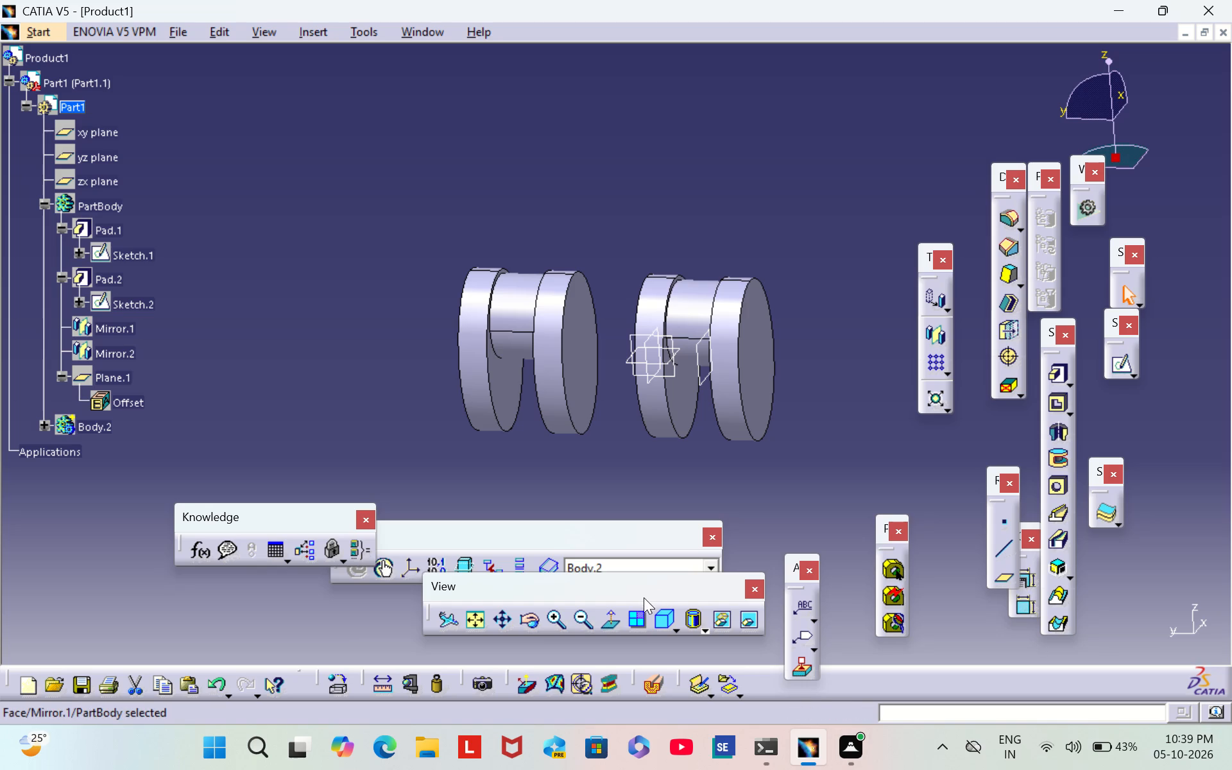
click(593, 379)
click(388, 676)
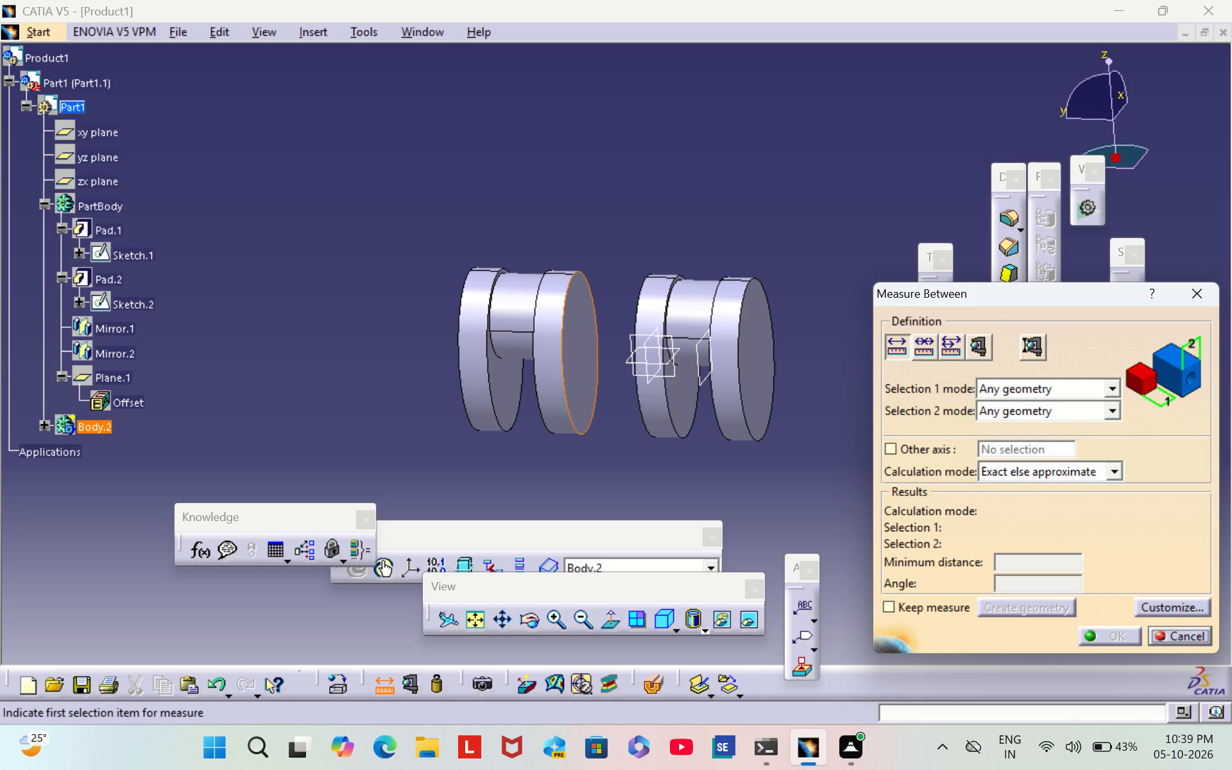
click(570, 350)
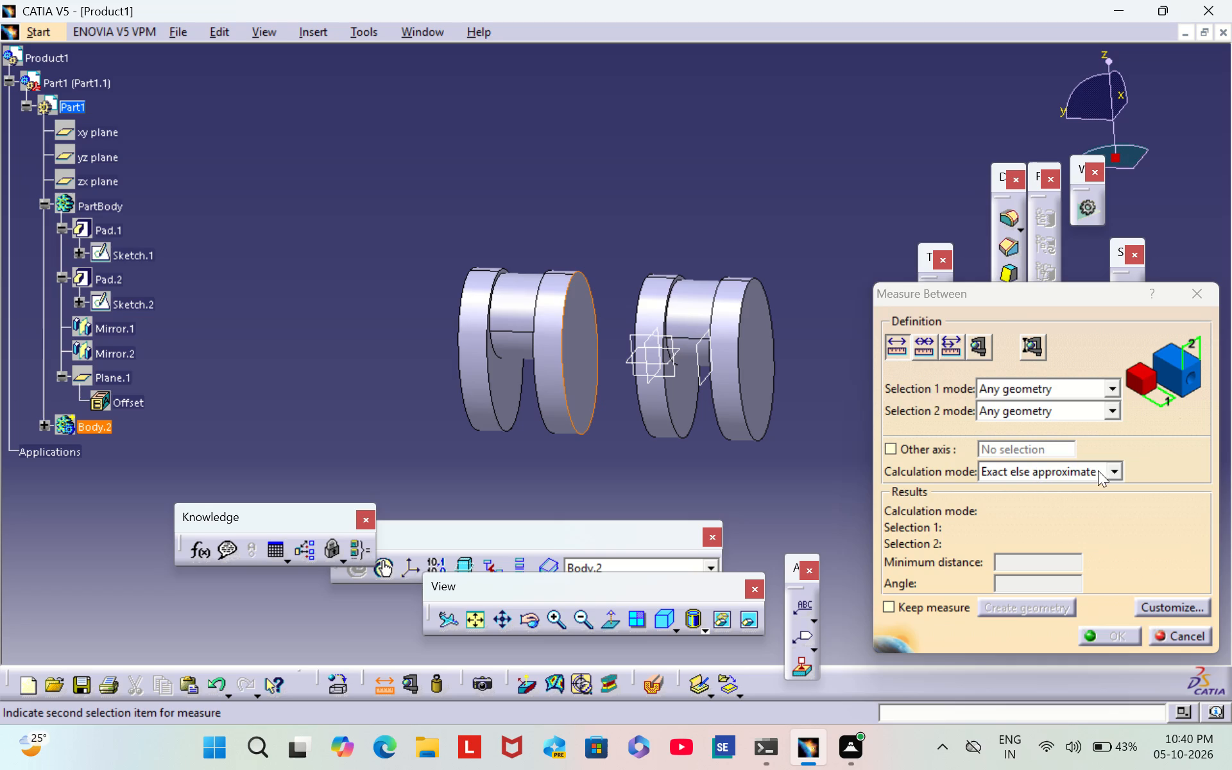
click(1114, 472)
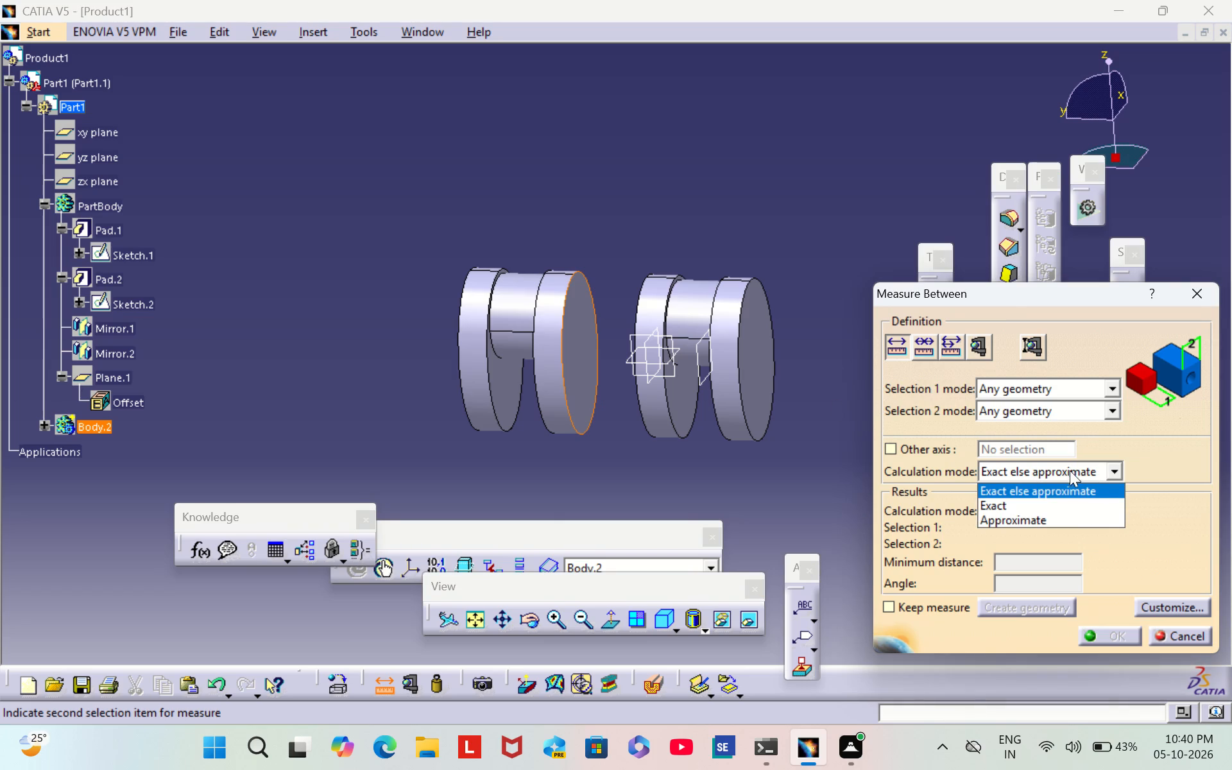
click(1059, 501)
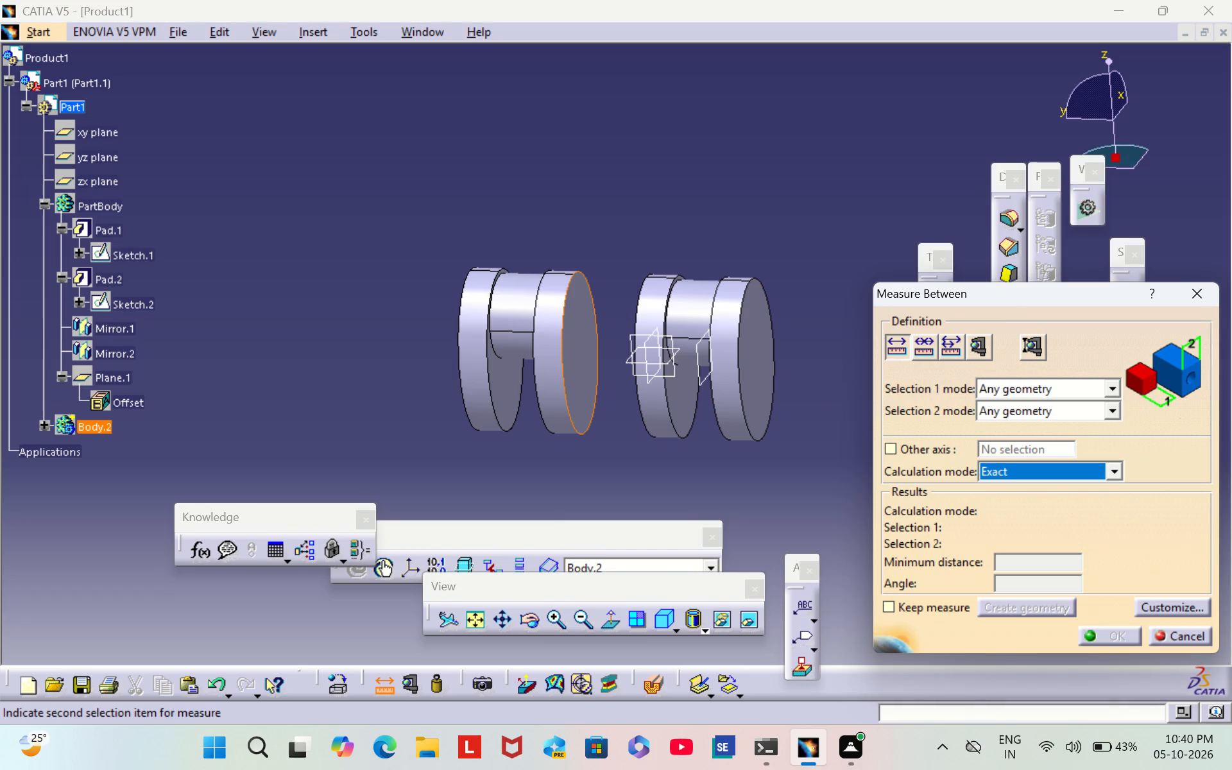
click(637, 299)
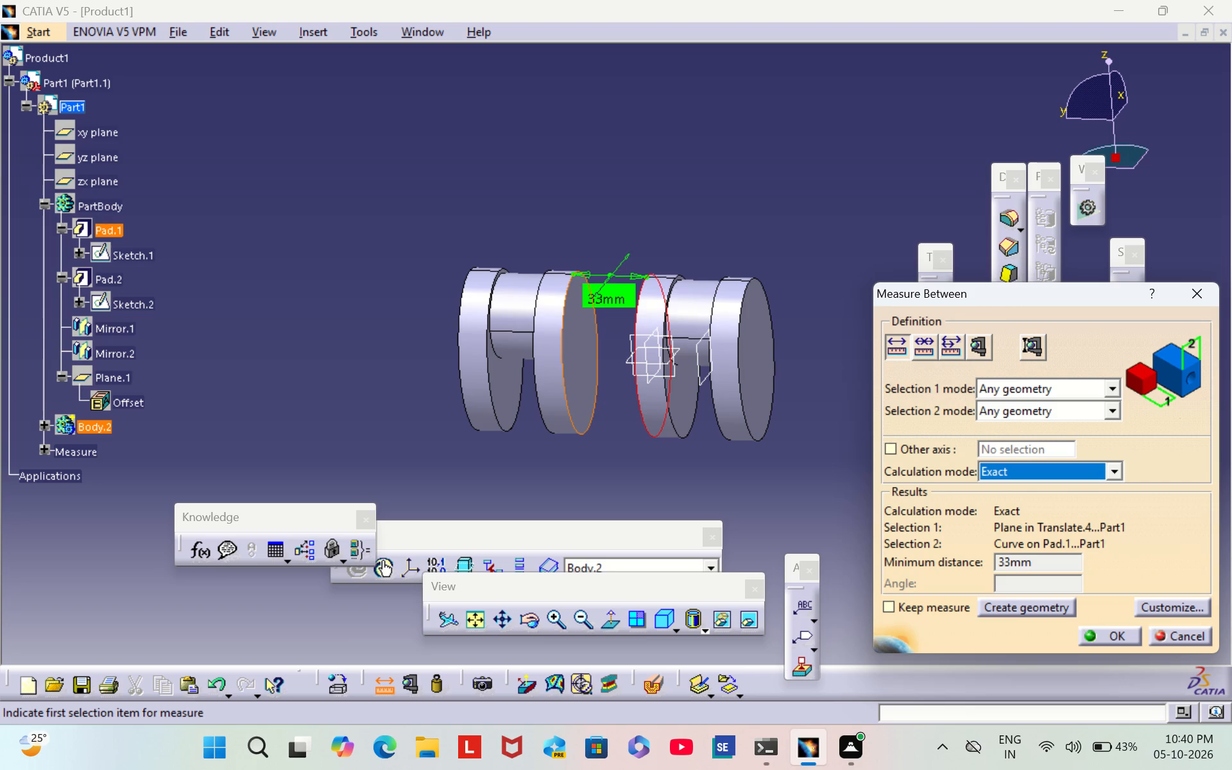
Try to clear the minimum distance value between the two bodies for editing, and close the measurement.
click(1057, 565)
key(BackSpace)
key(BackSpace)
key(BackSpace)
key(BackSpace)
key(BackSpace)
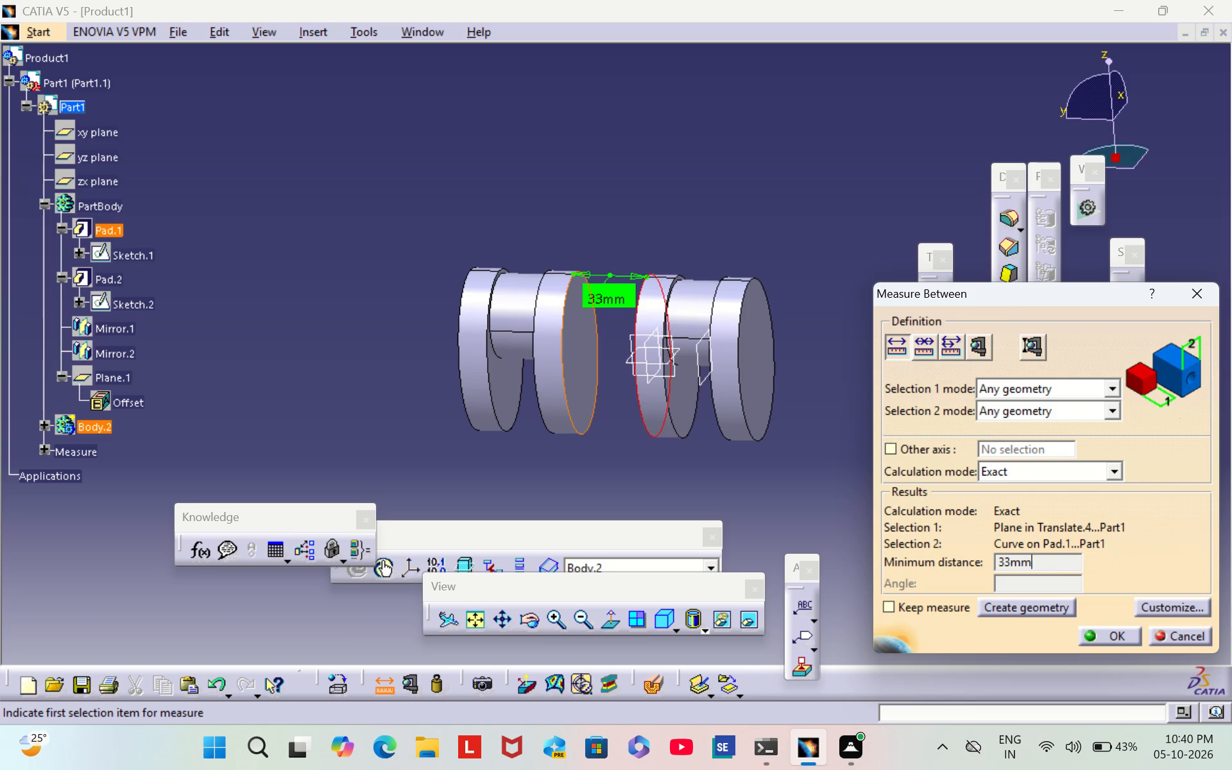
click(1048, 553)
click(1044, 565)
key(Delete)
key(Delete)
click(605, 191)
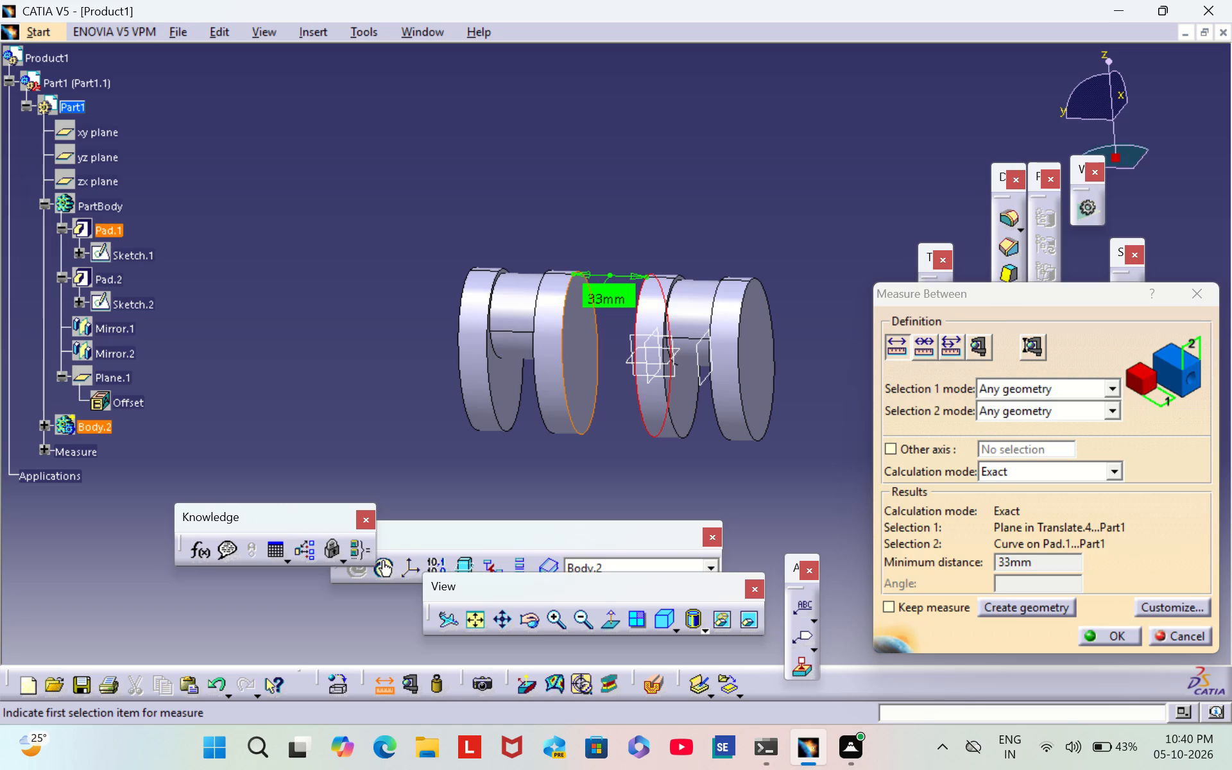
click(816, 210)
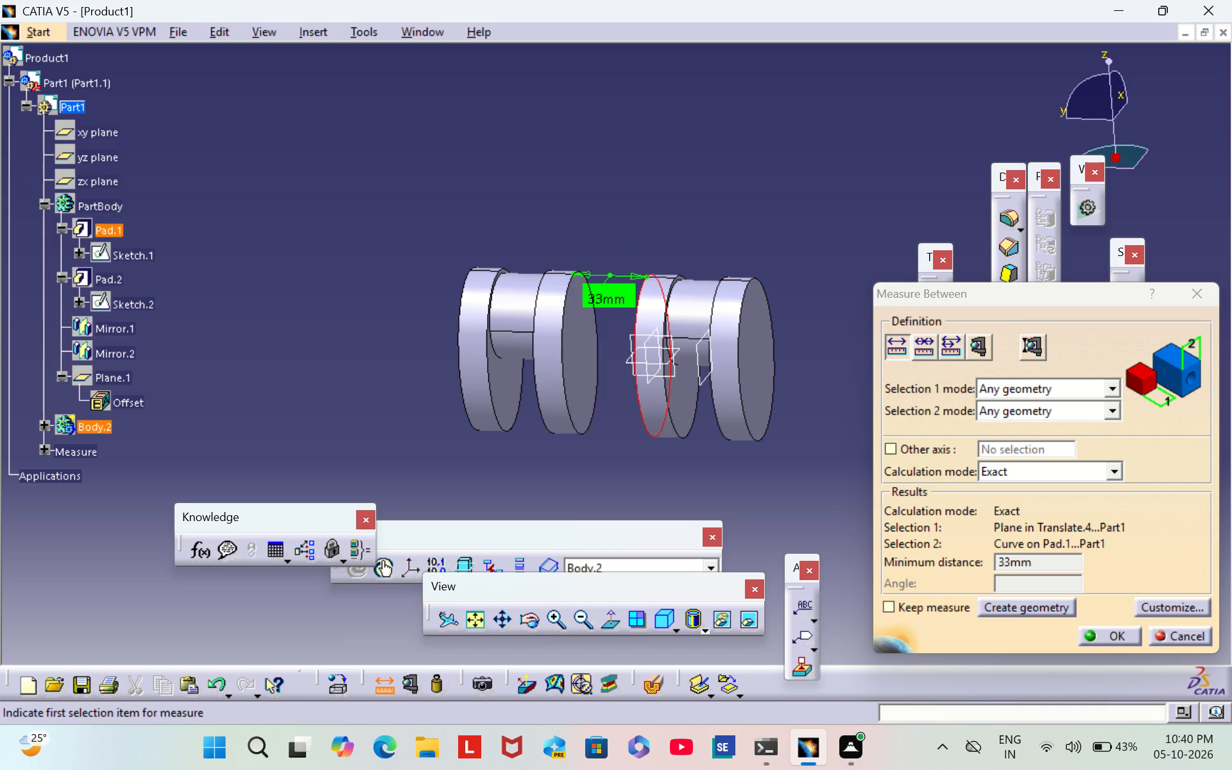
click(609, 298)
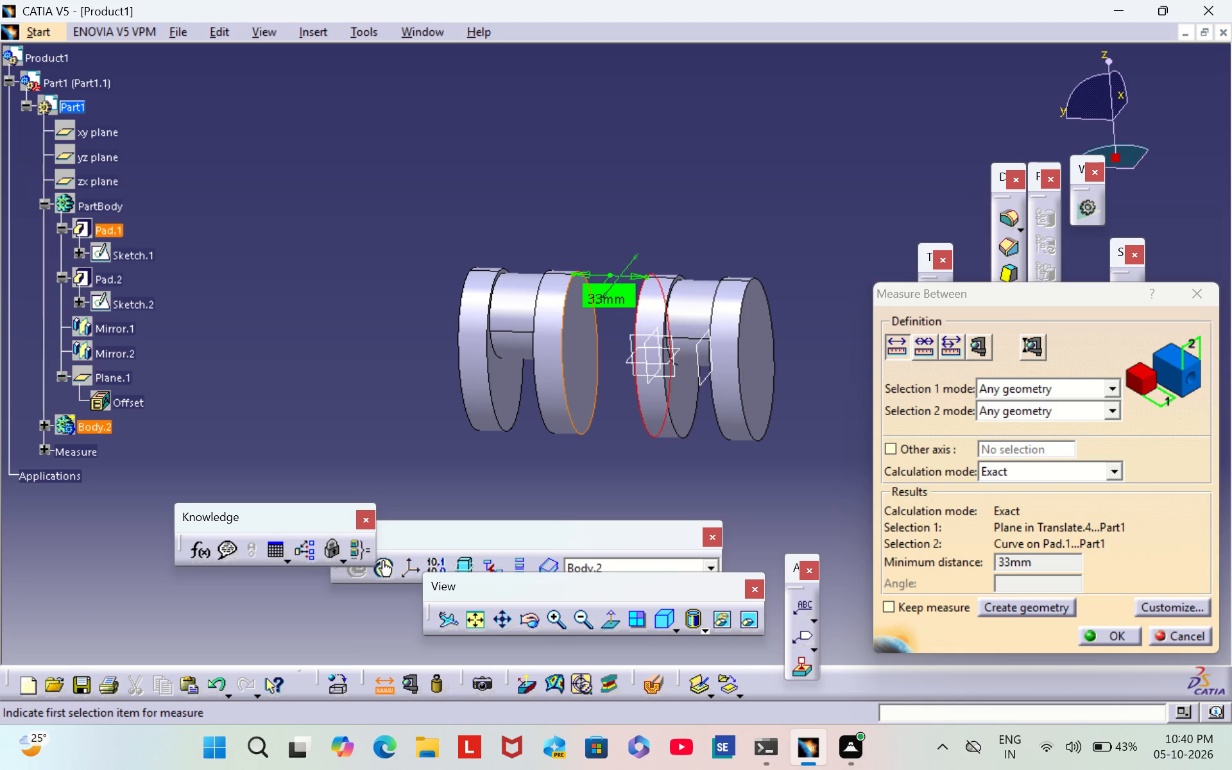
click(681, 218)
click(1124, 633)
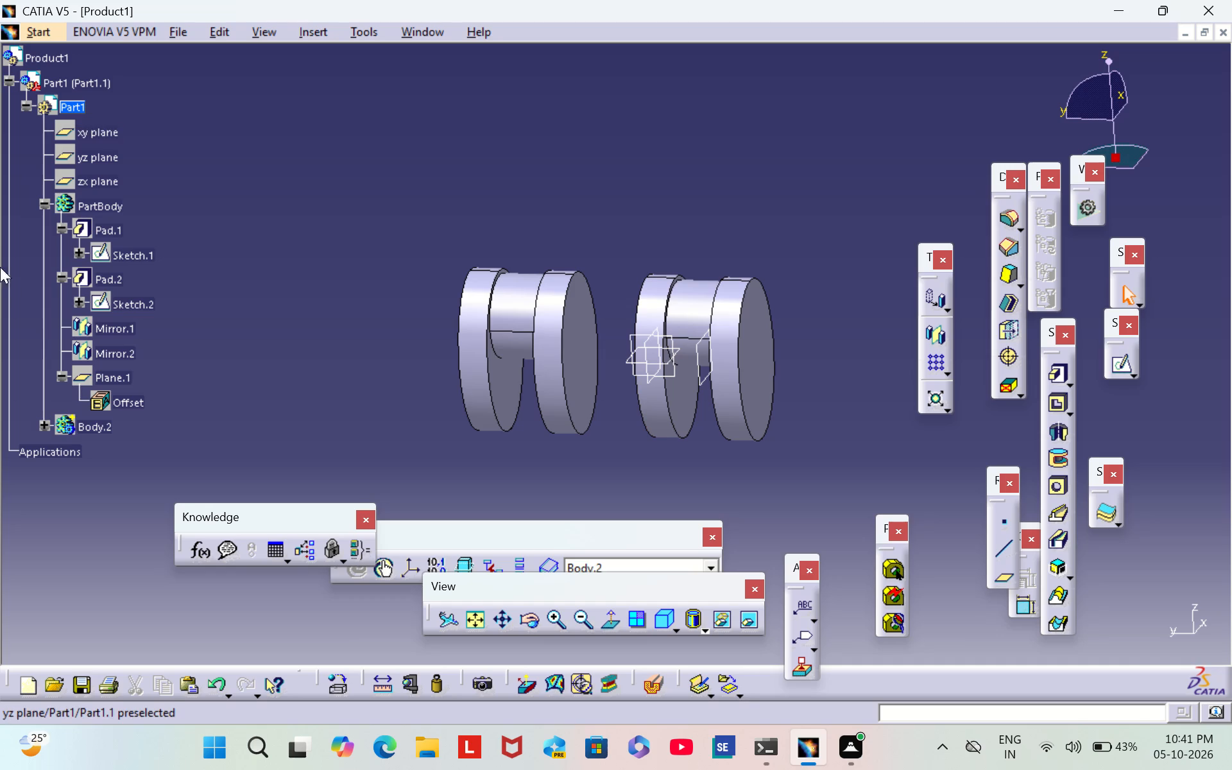
Copy PartBody from the specification tree.
click(118, 205)
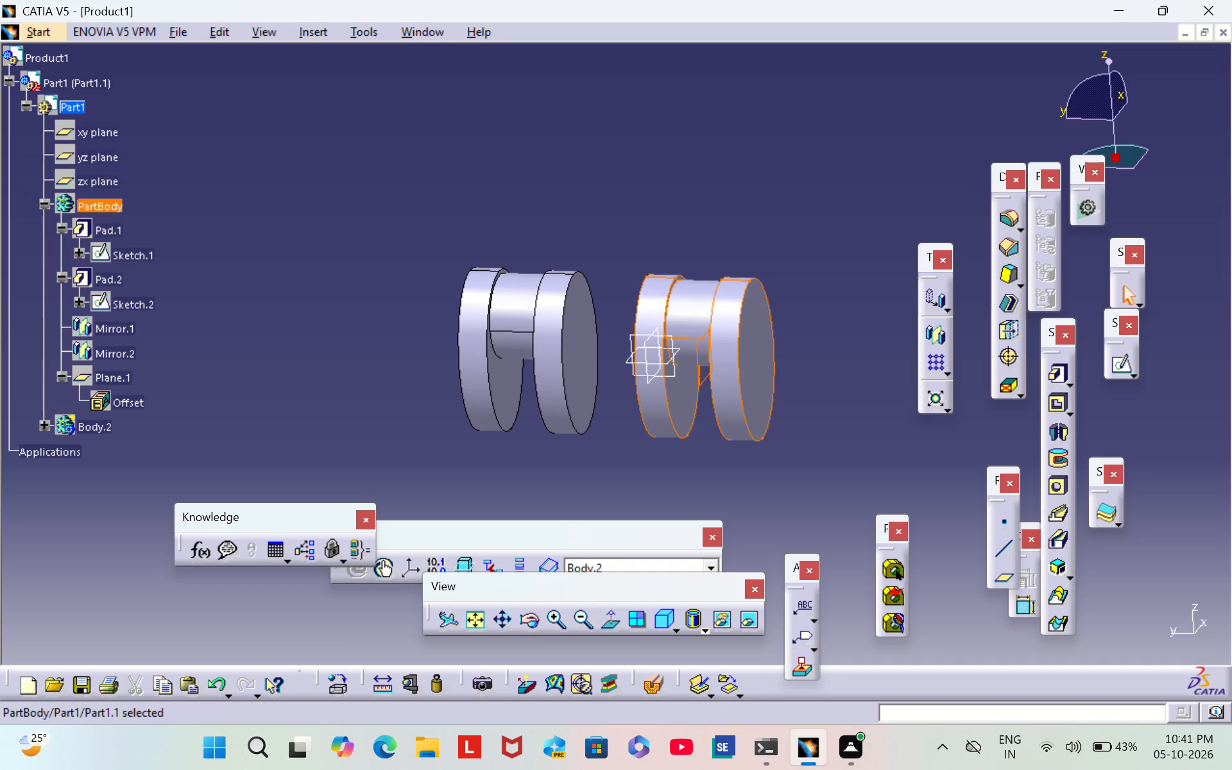
right_click(103, 203)
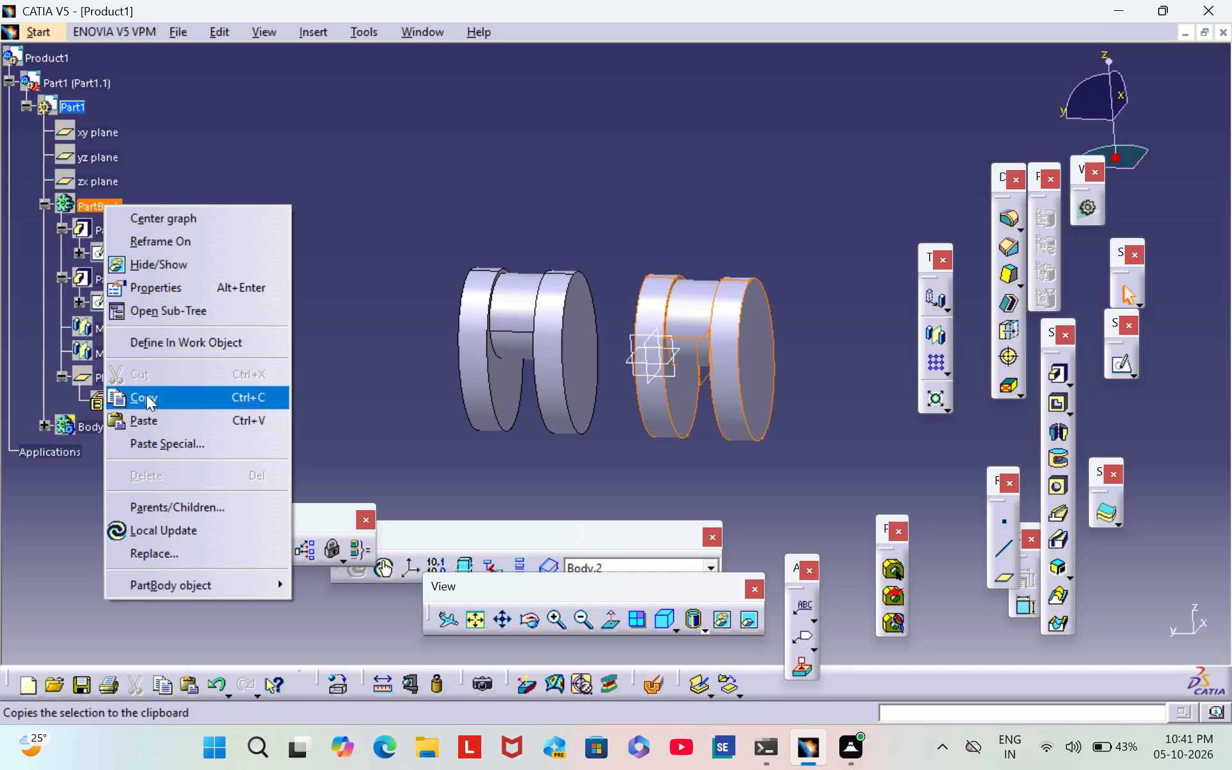
click(149, 397)
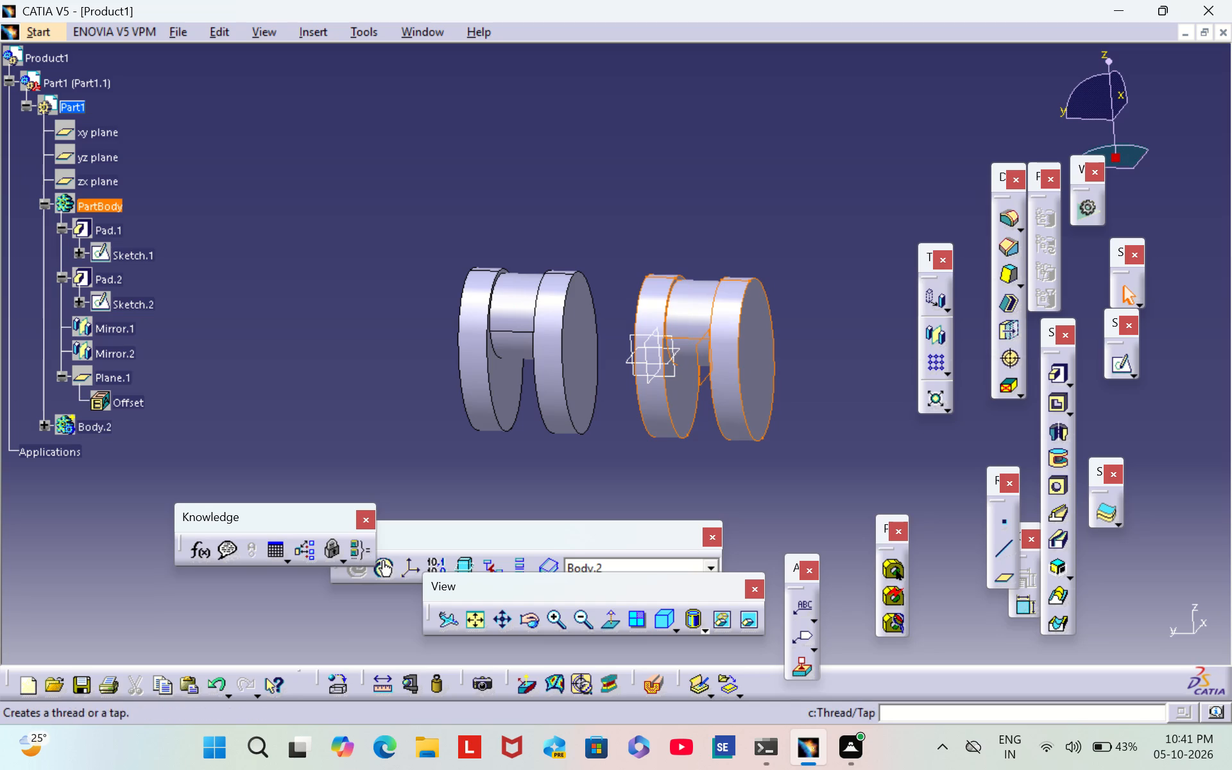
Translate Body.2 a further 80 mm along the Y Component direction, keeping the transformation specifications.
click(943, 307)
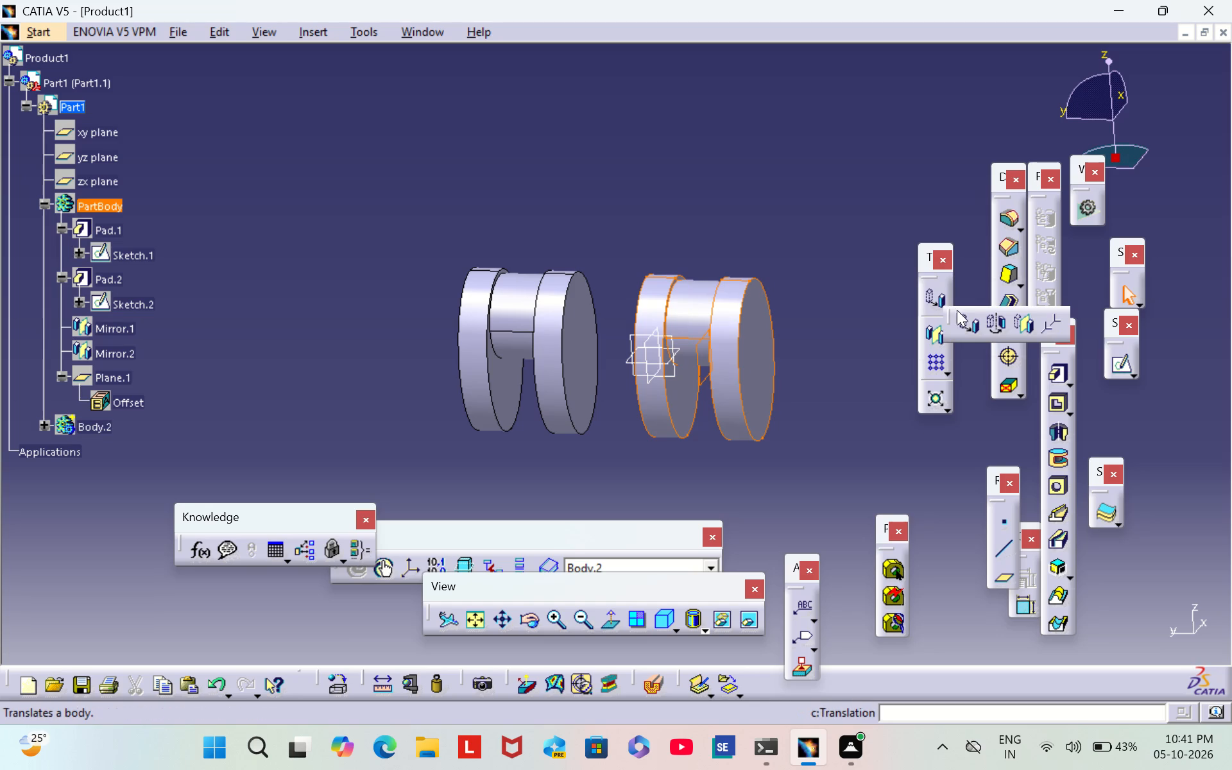
click(968, 325)
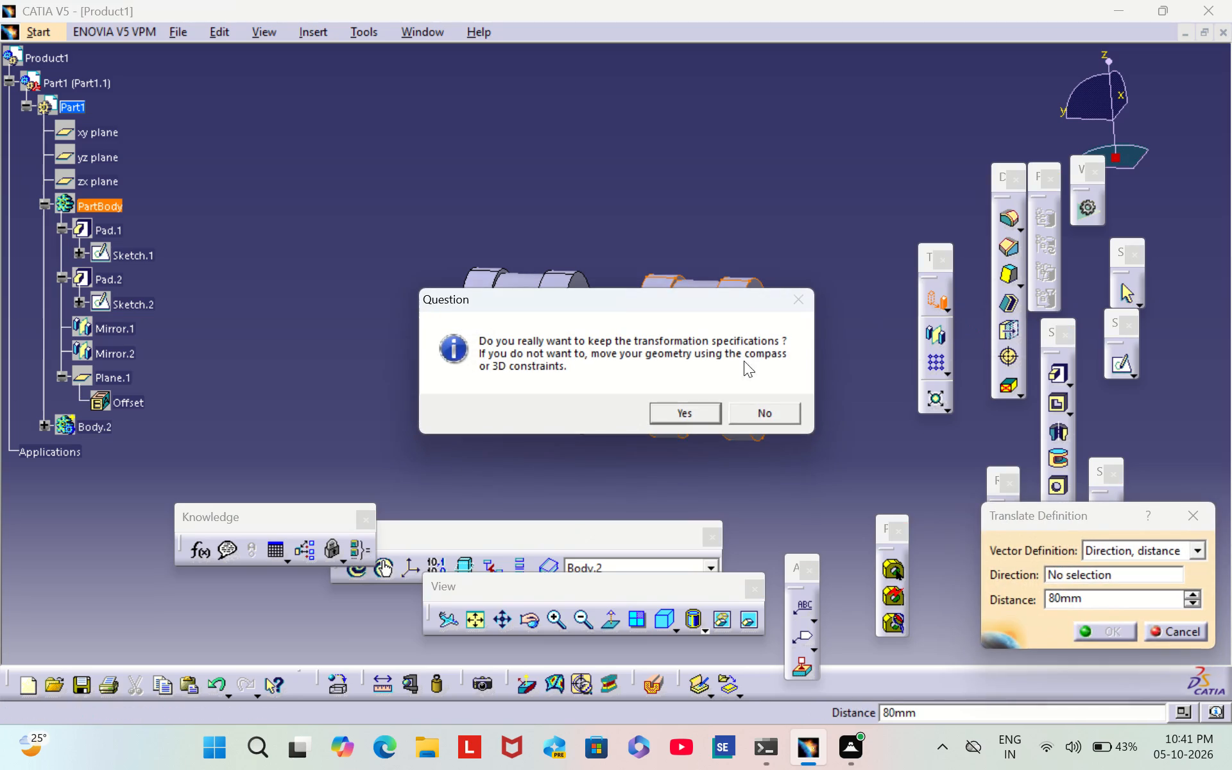
click(690, 409)
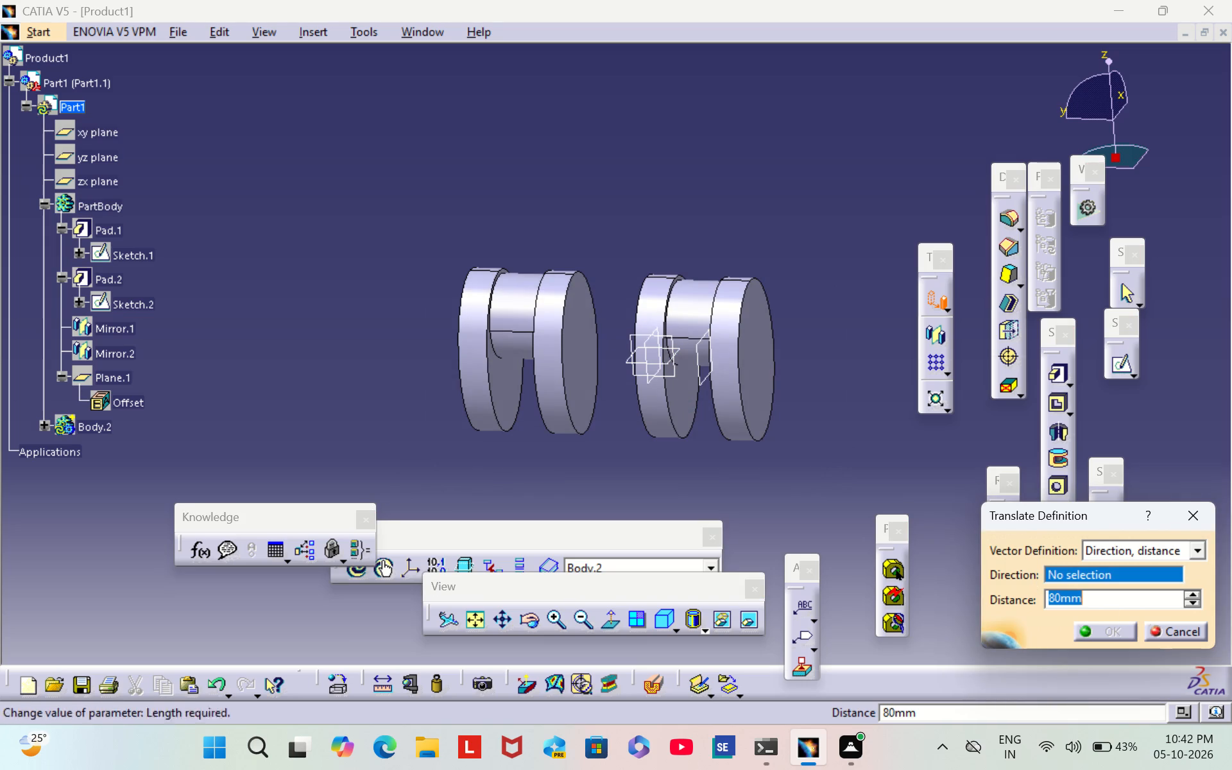
click(1126, 569)
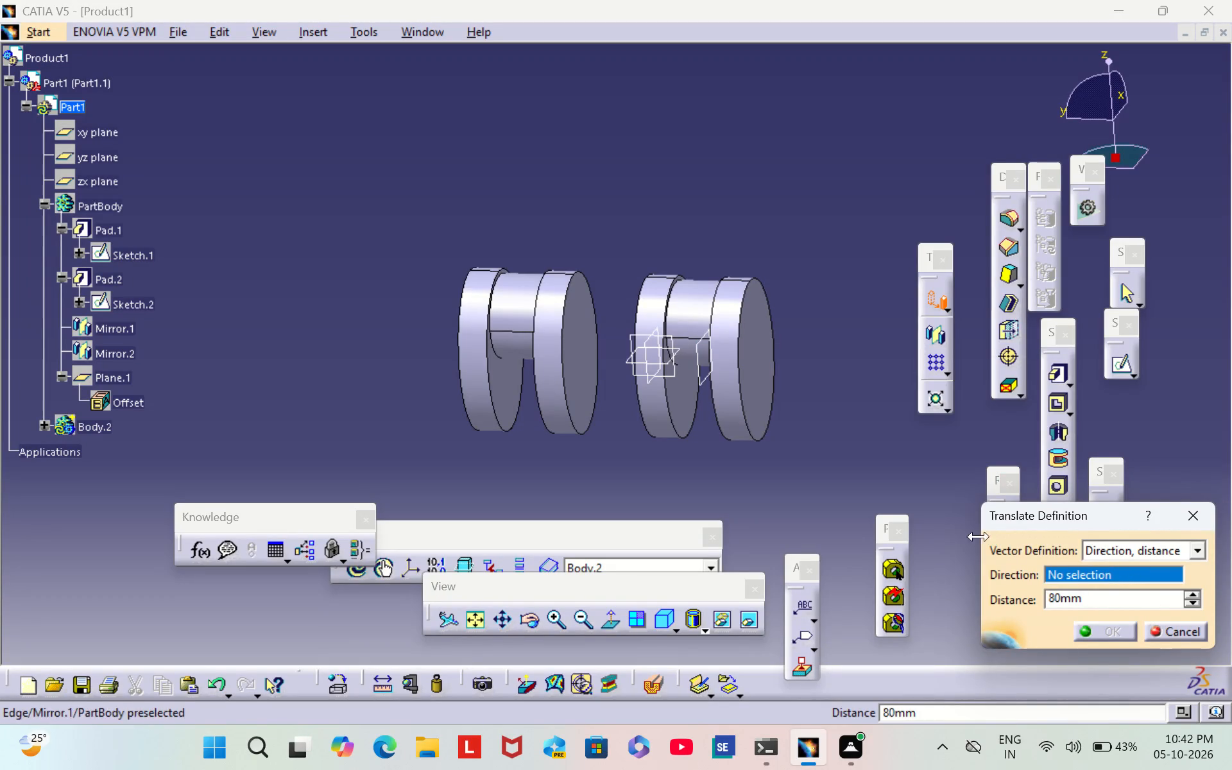
right_click(1127, 569)
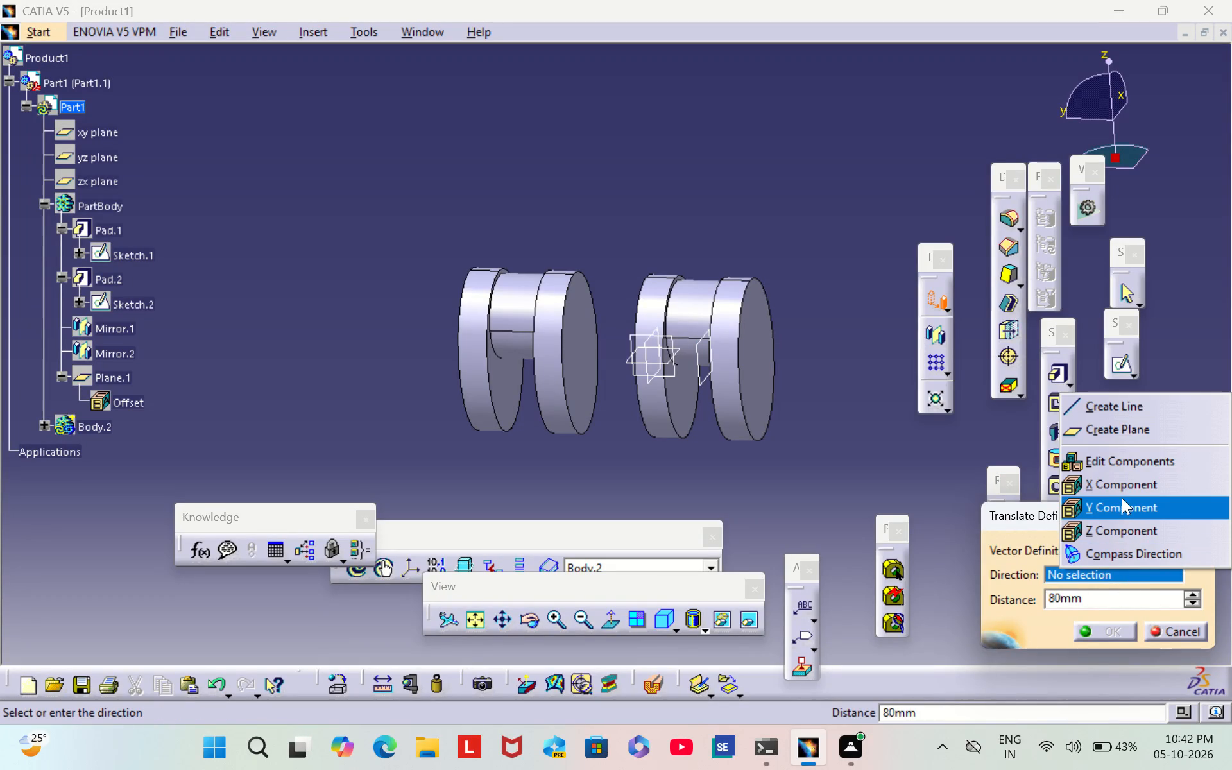
click(1115, 504)
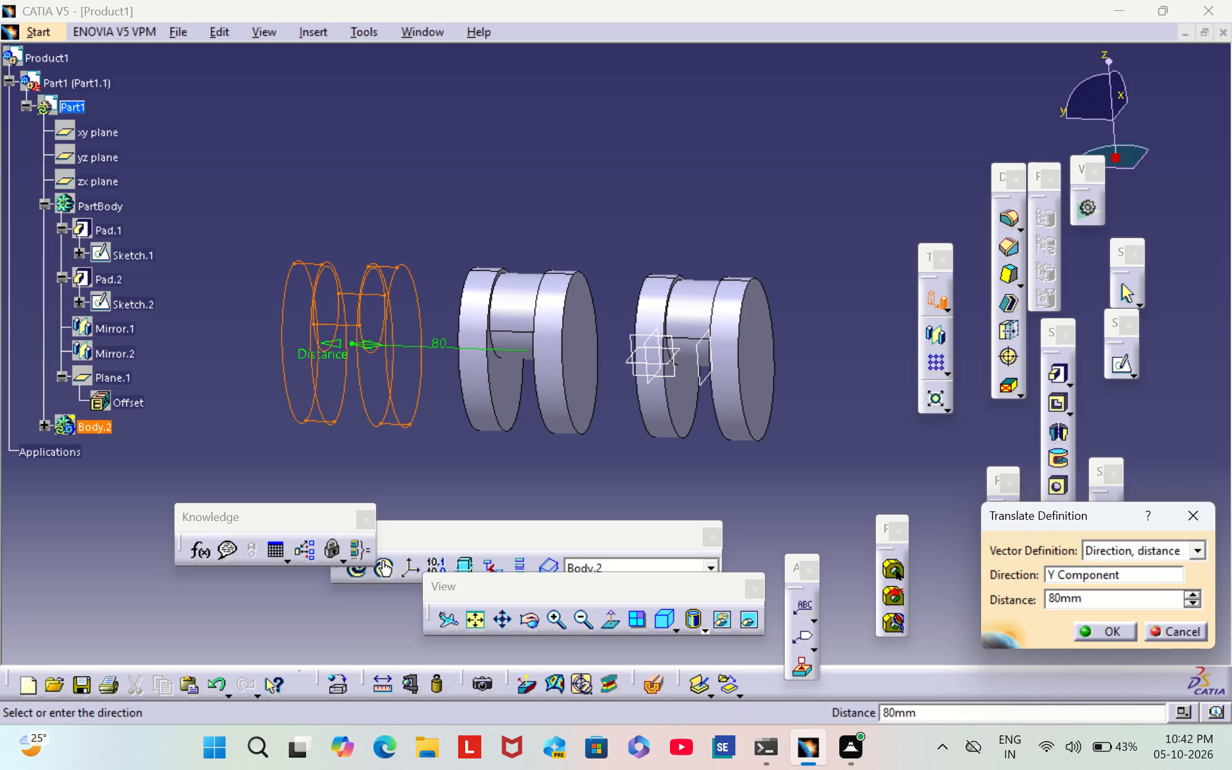
right_click(99, 427)
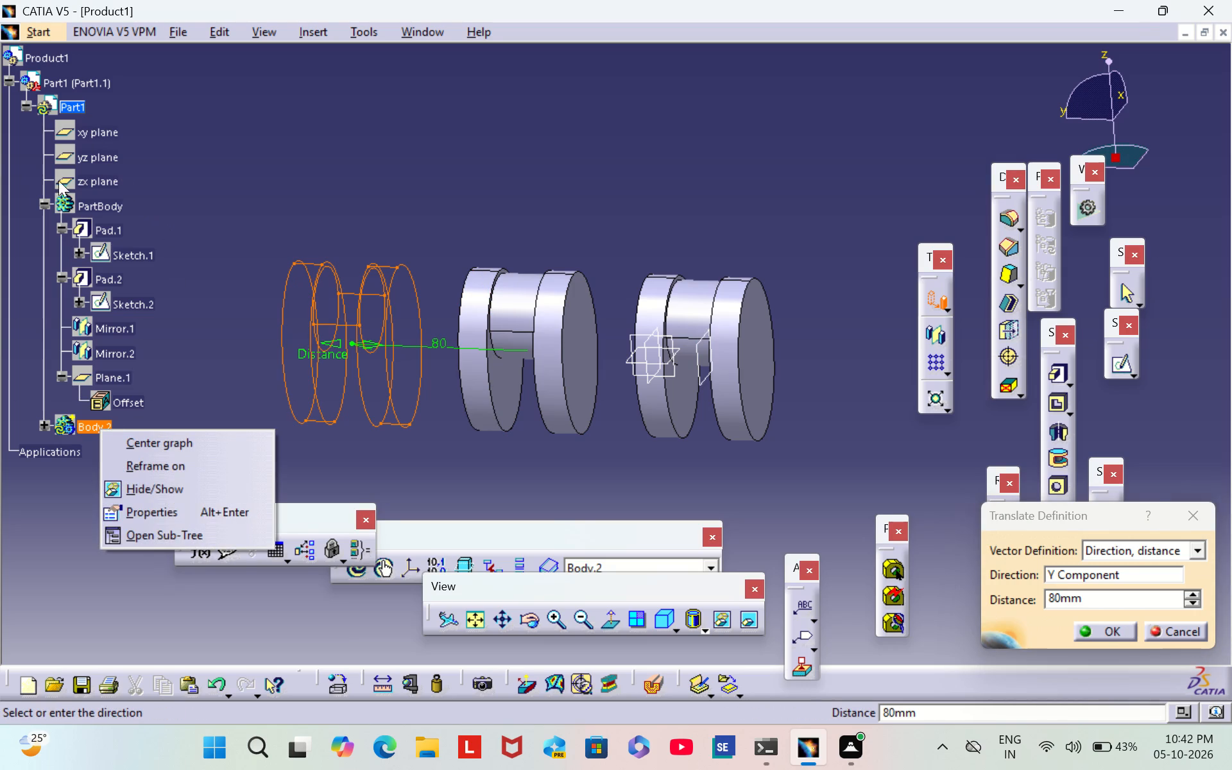
right_click(104, 208)
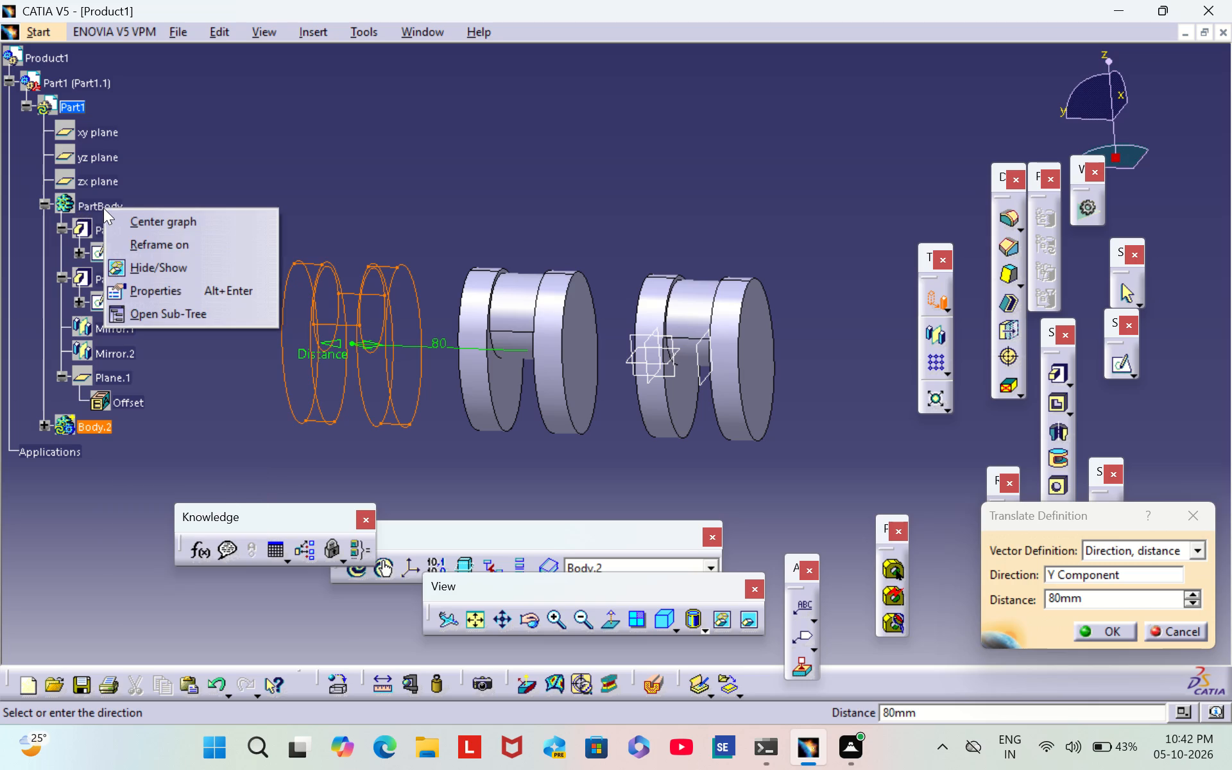
right_click(95, 207)
click(71, 200)
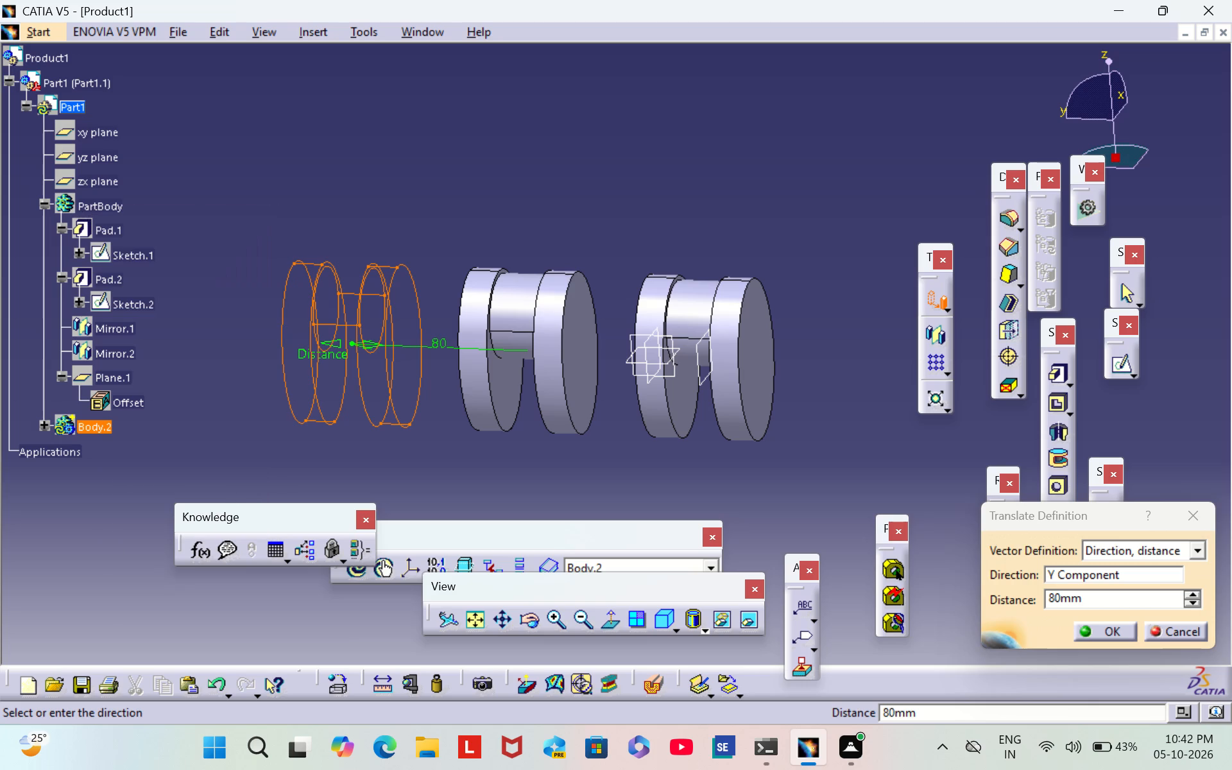
right_click(102, 209)
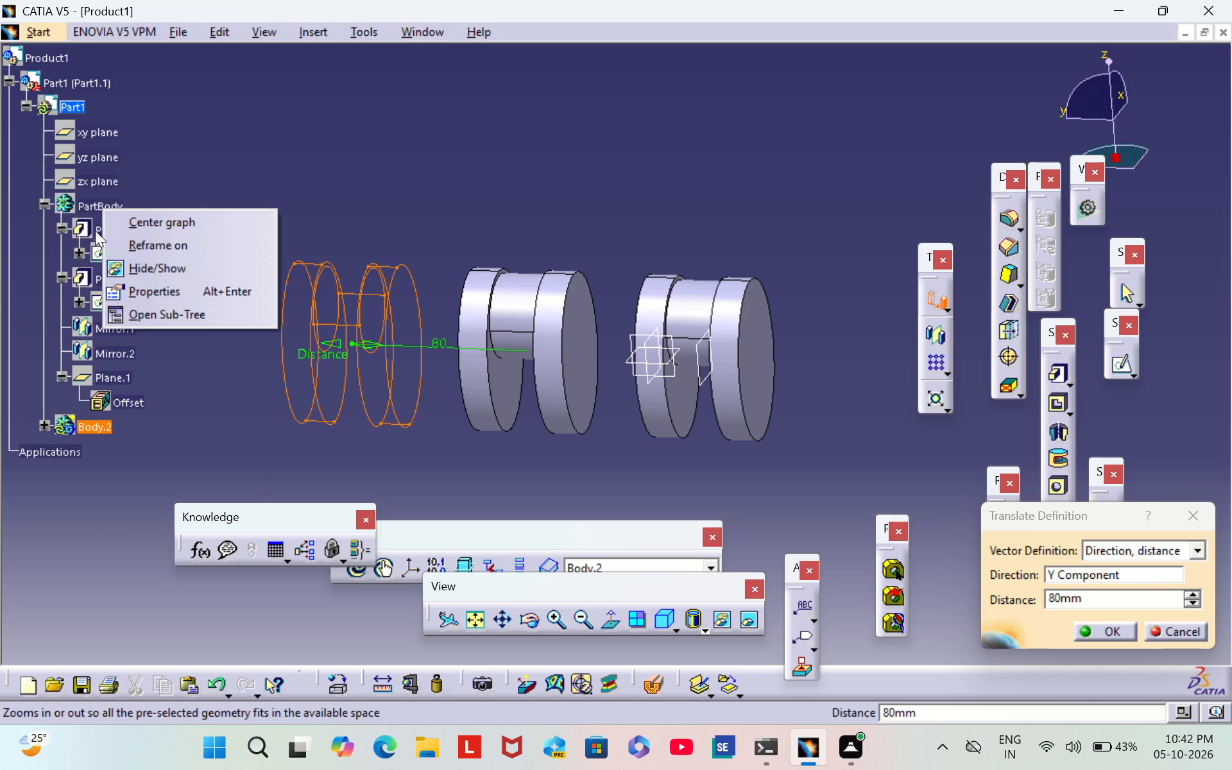
click(87, 204)
click(87, 204)
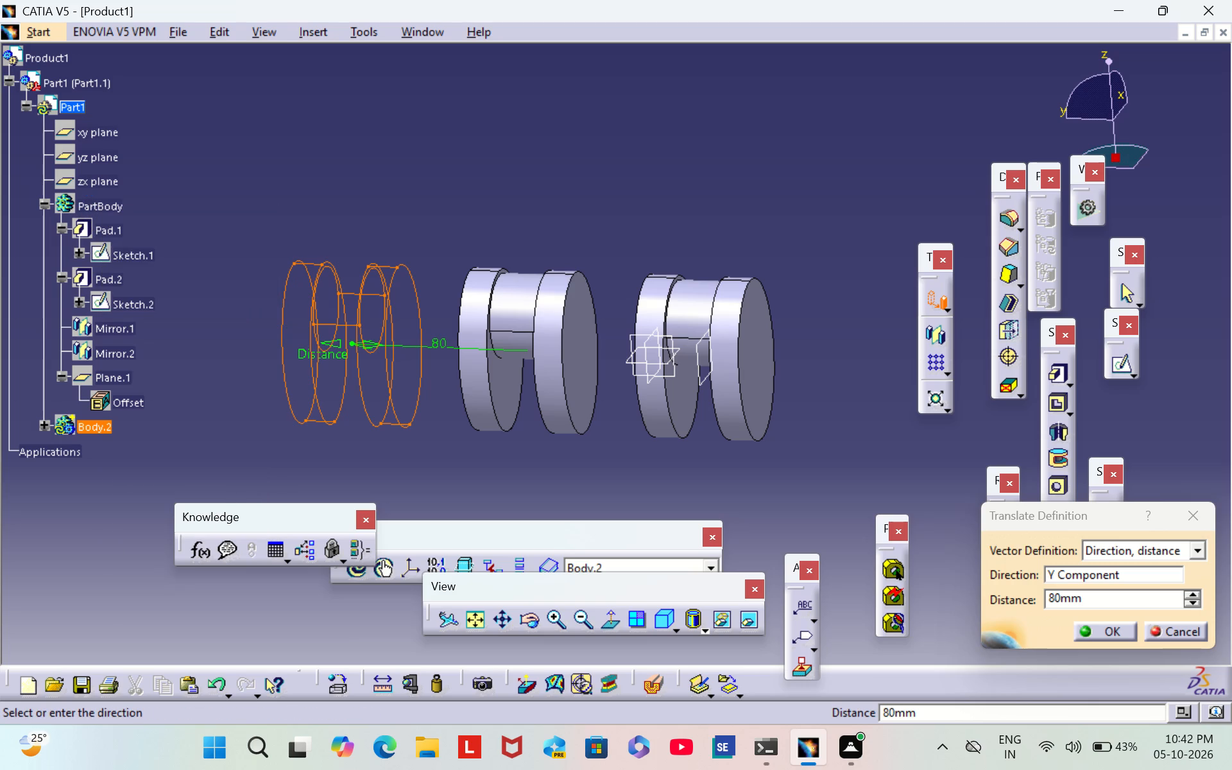
right_click(88, 210)
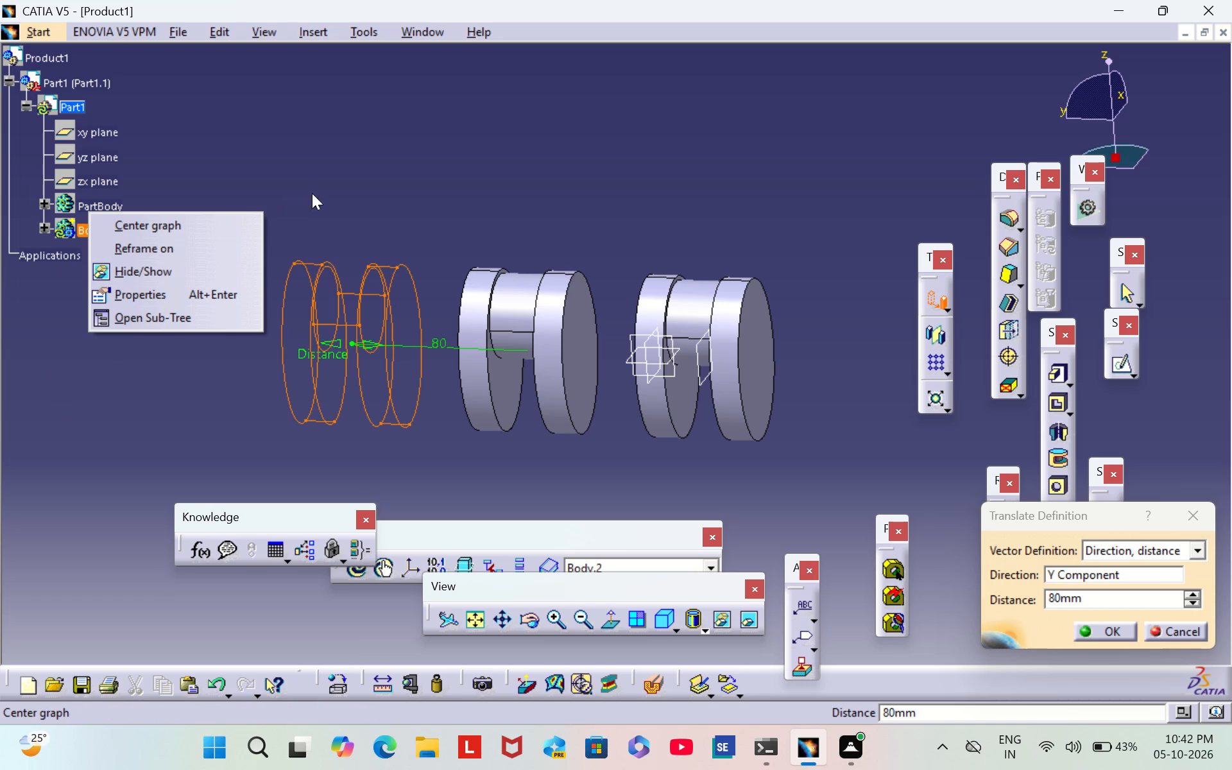
click(1104, 629)
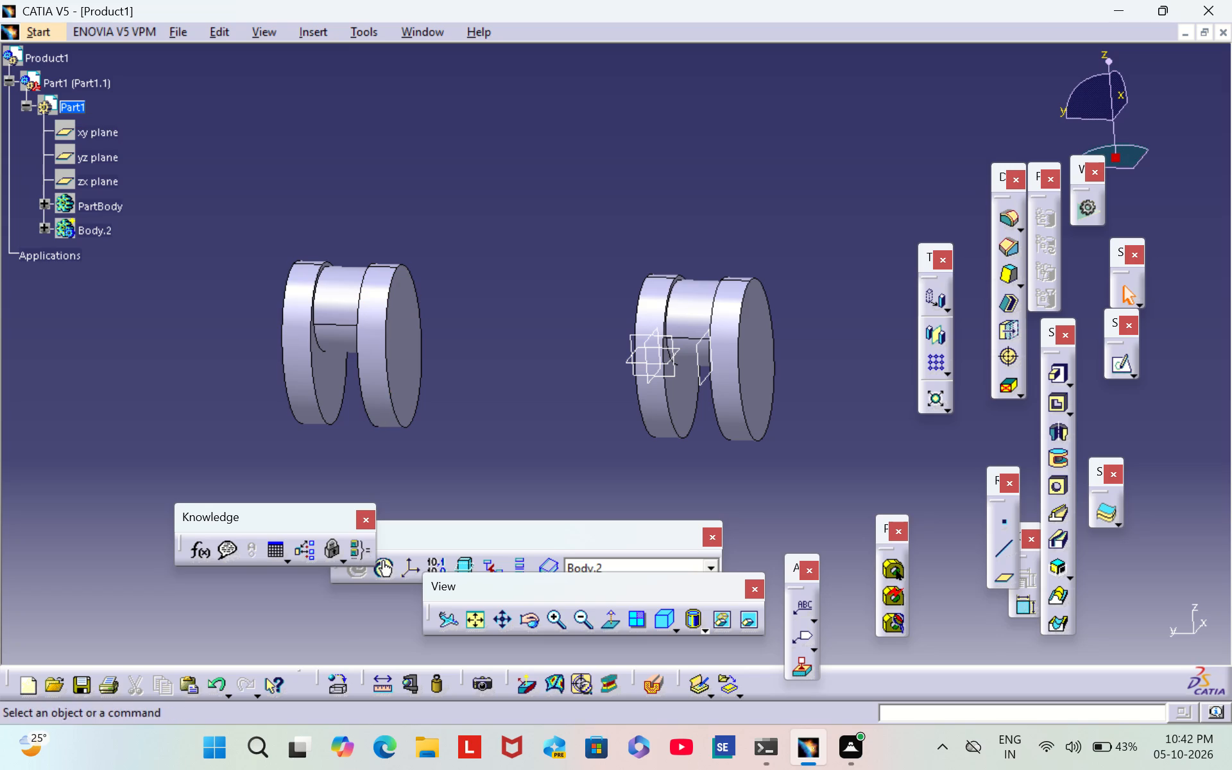
Copy PartBody in the specification tree and paste it as another body.
click(95, 208)
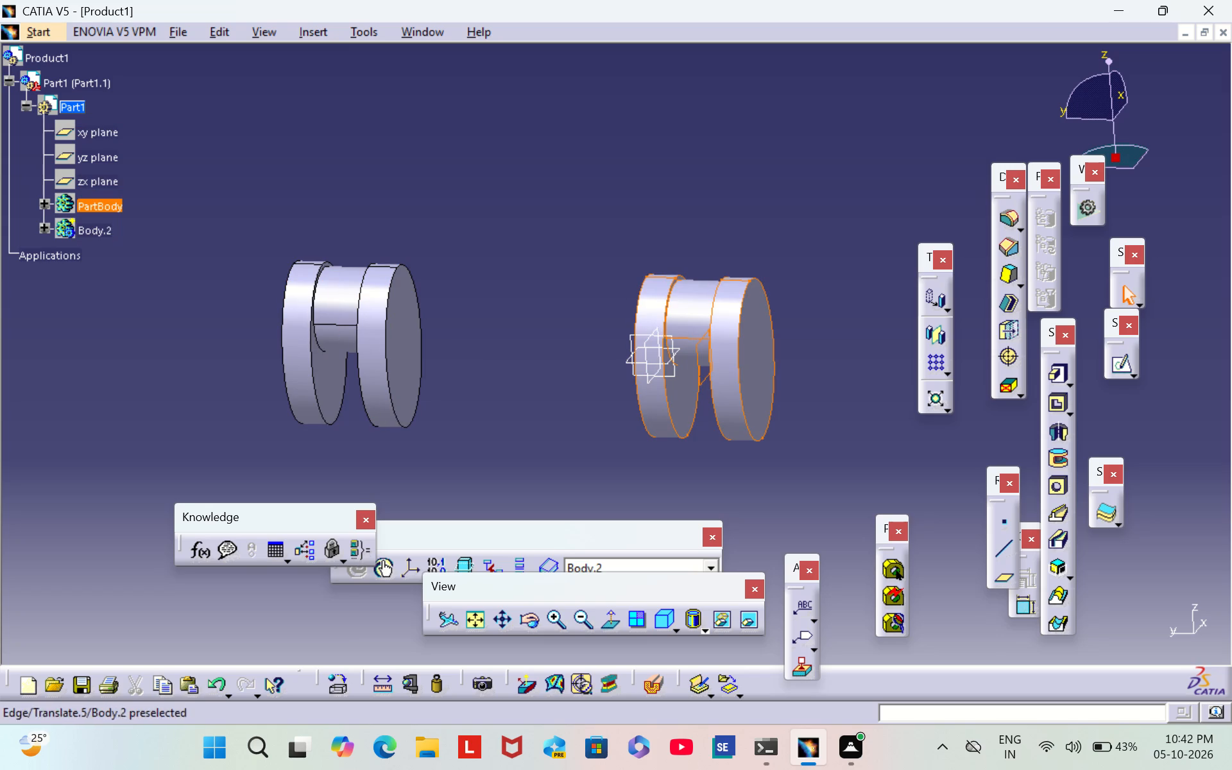
right_click(105, 208)
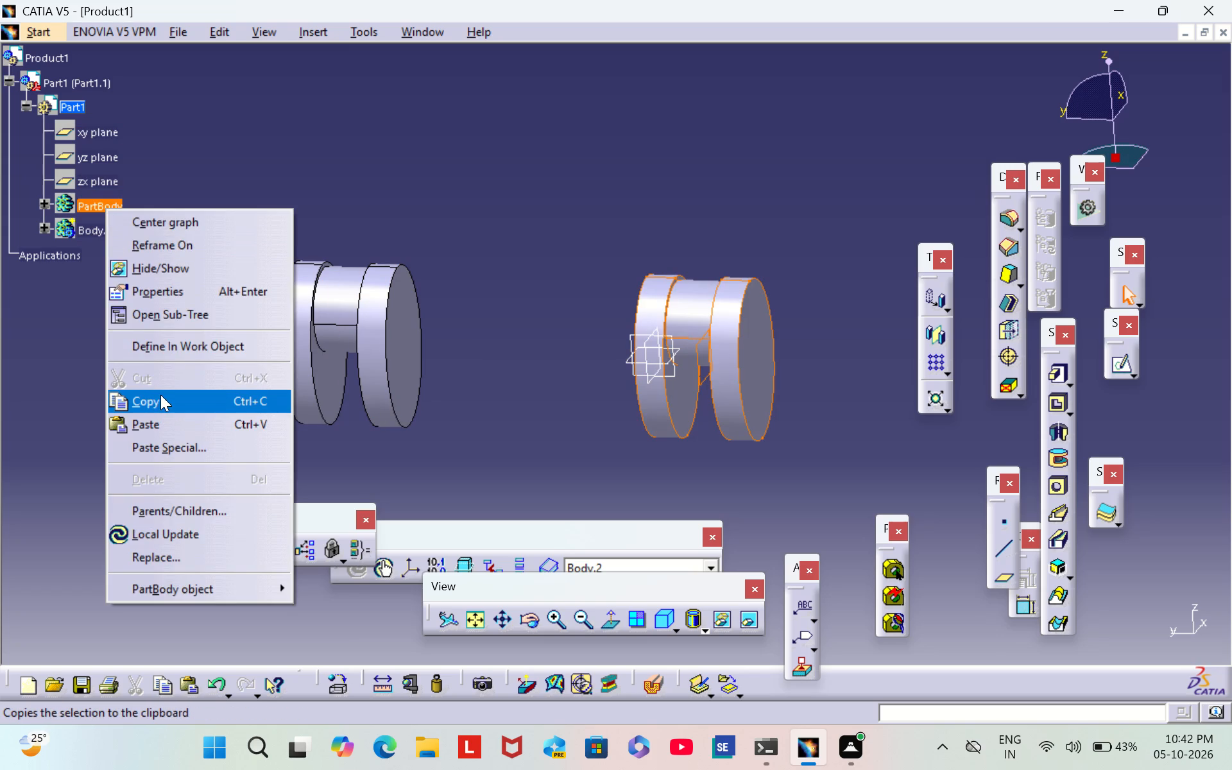
click(160, 400)
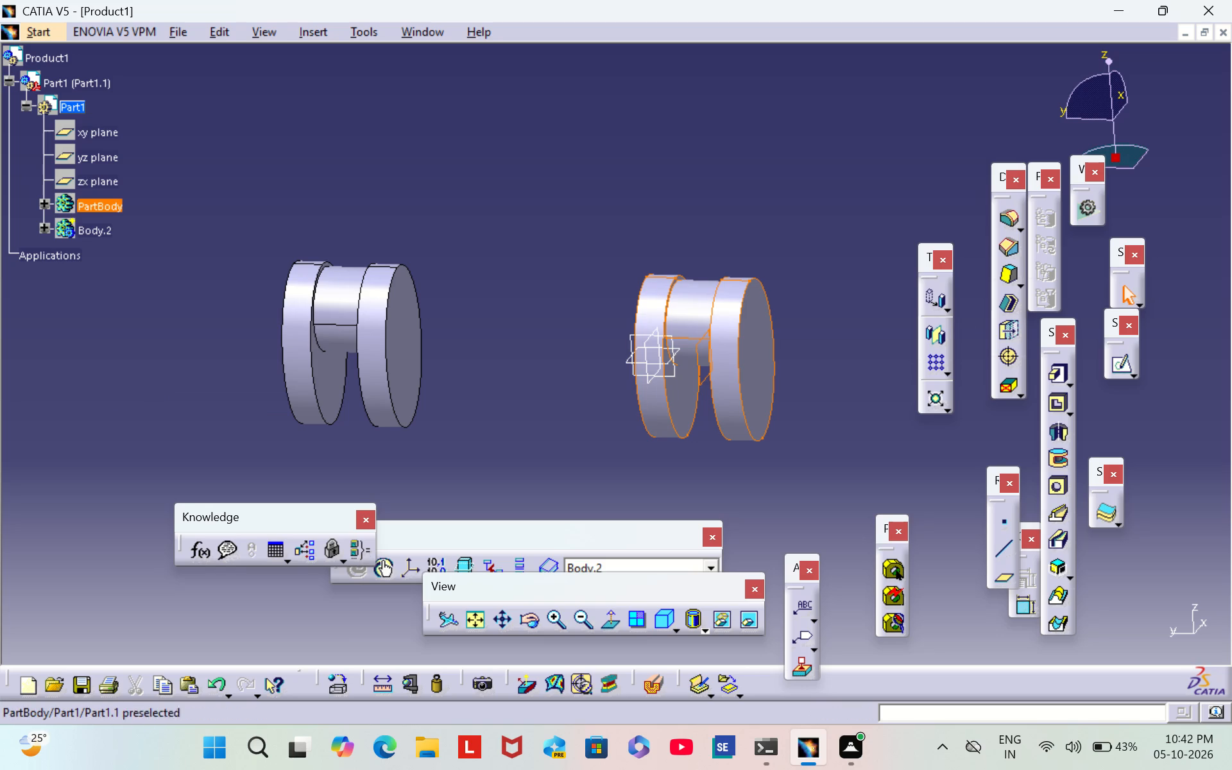
right_click(95, 205)
click(129, 418)
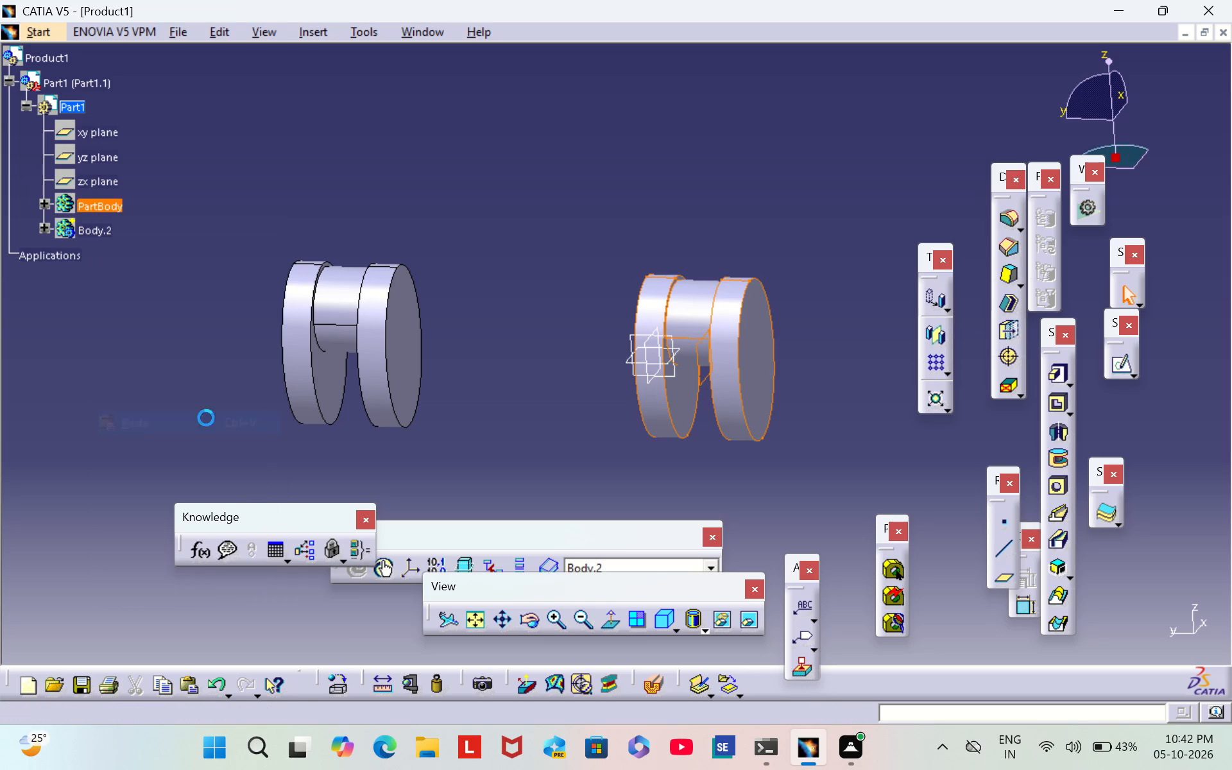
Translate the newly pasted body 80 mm along the Y Component direction, keeping the transformation specifications.
click(941, 298)
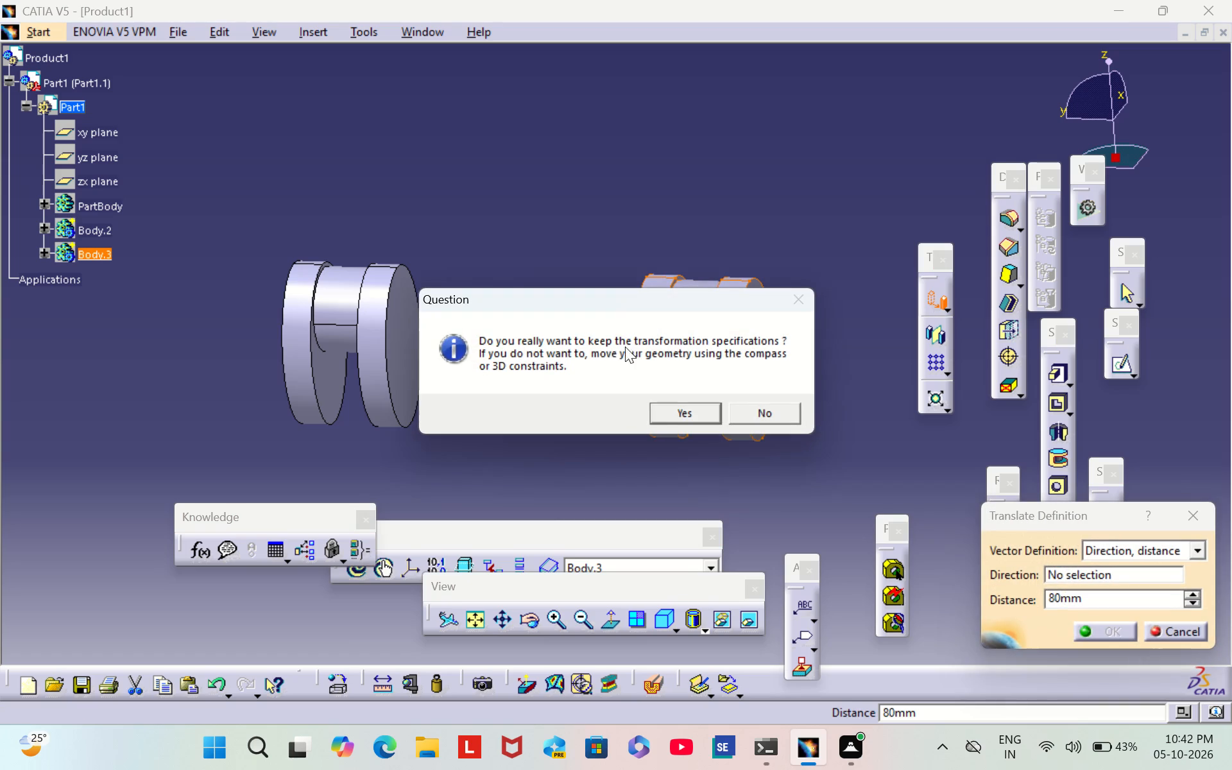
click(675, 409)
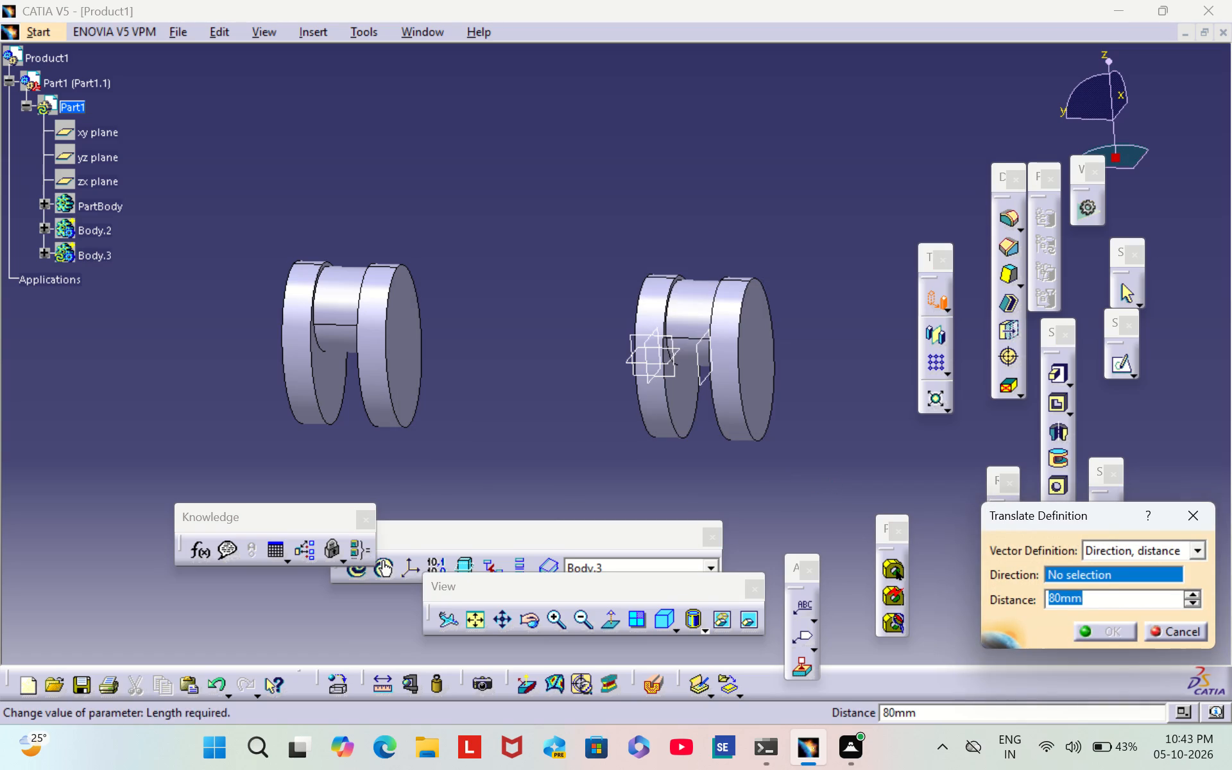
right_click(1103, 570)
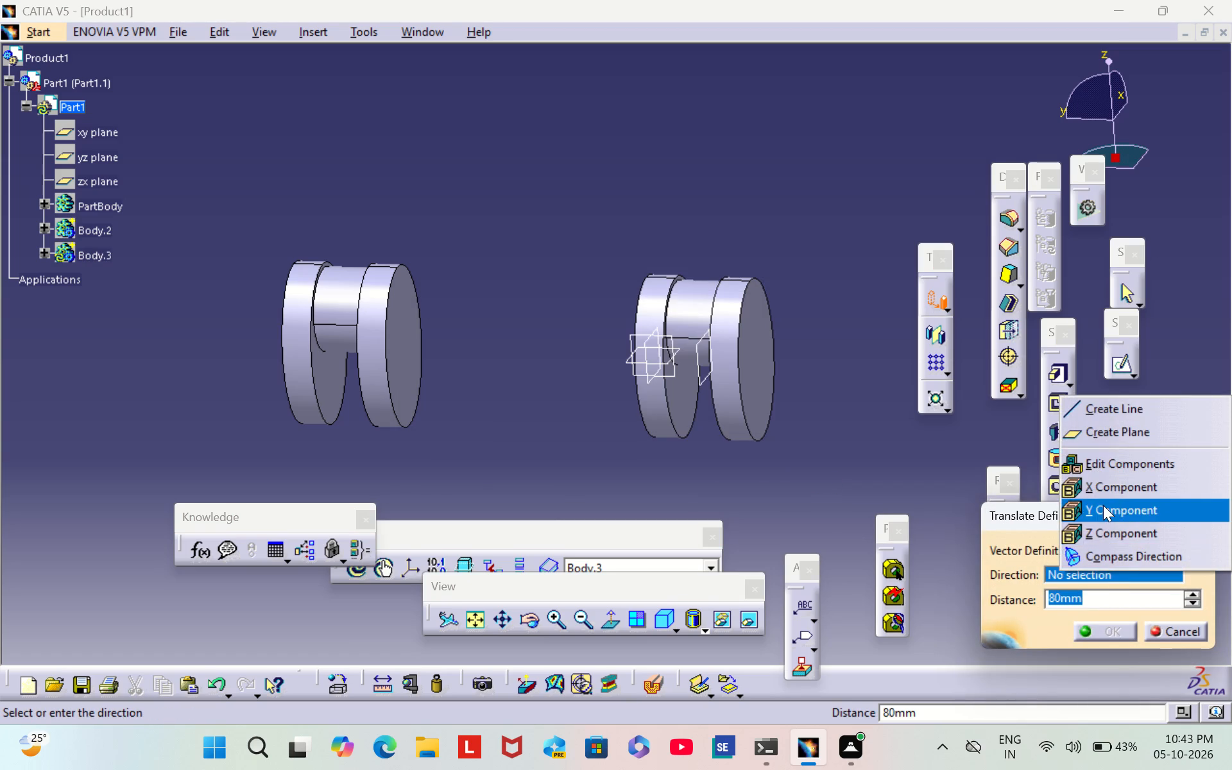
click(1103, 505)
click(1104, 626)
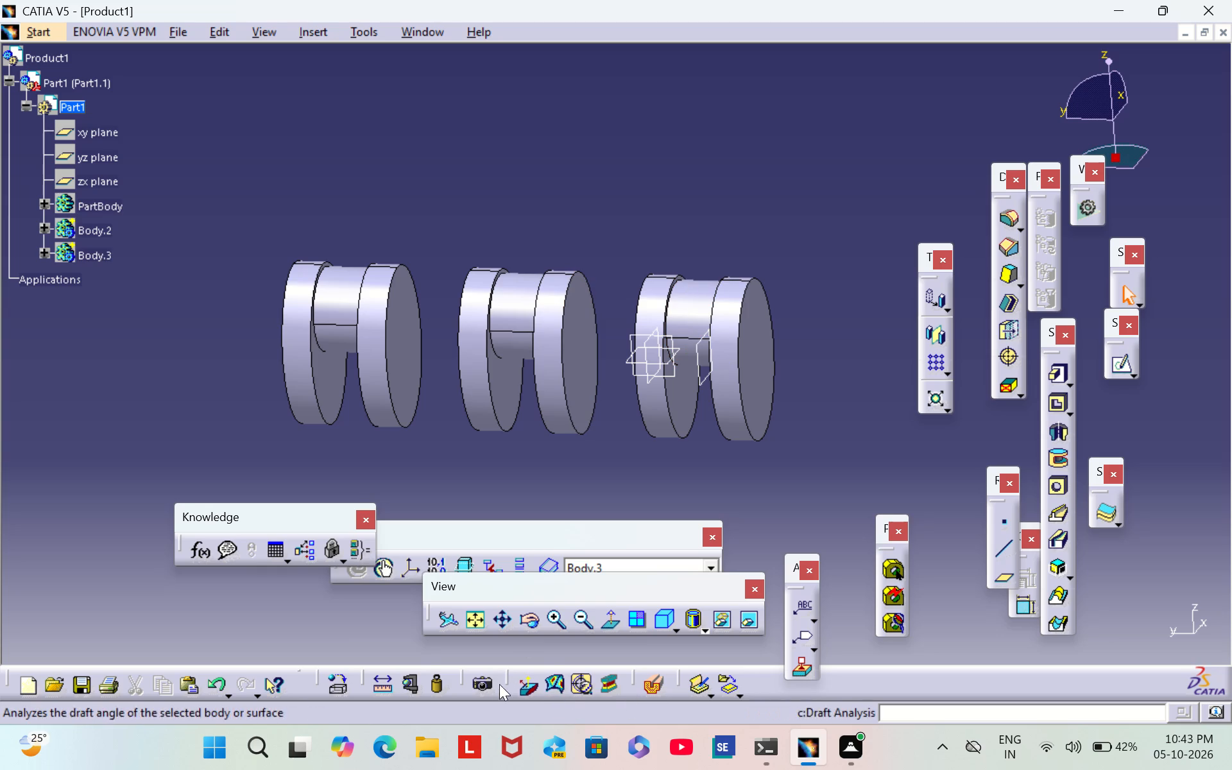
Measure the gap between the middle body's outer disc face and the facing disc edge of PartBody.
click(383, 683)
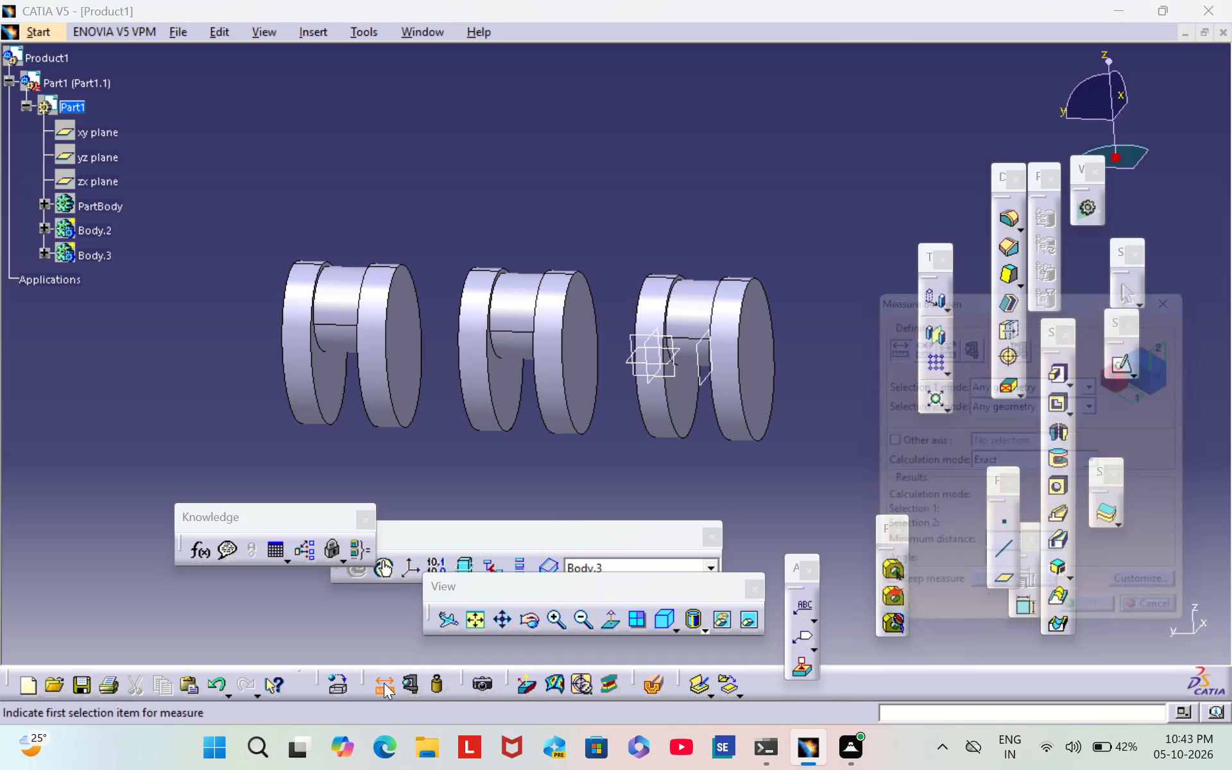
click(583, 337)
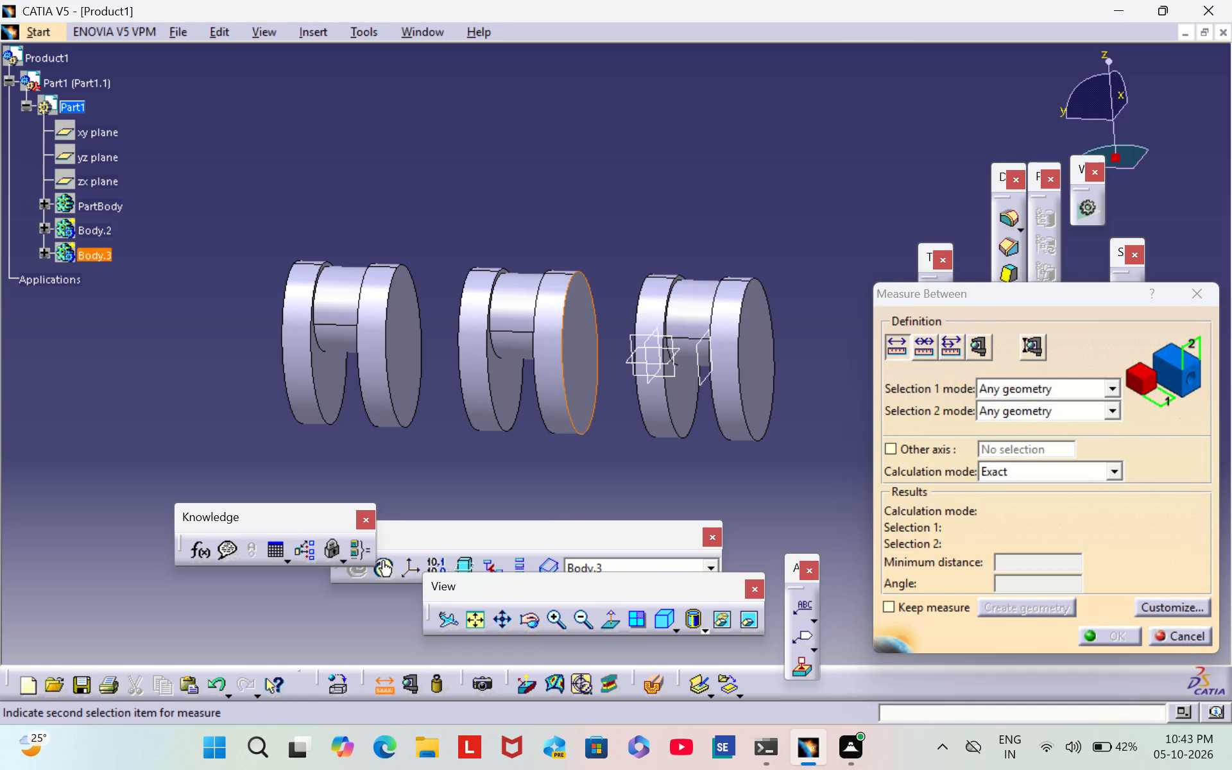
click(636, 300)
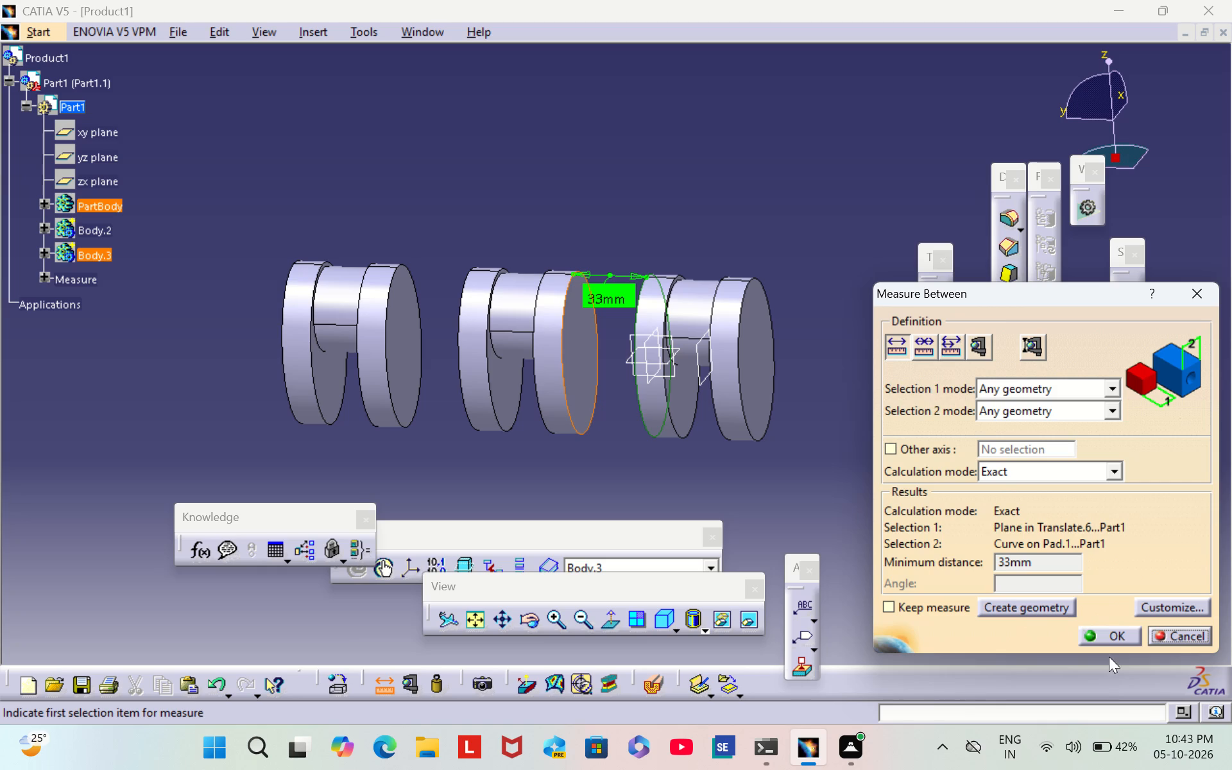
click(1113, 633)
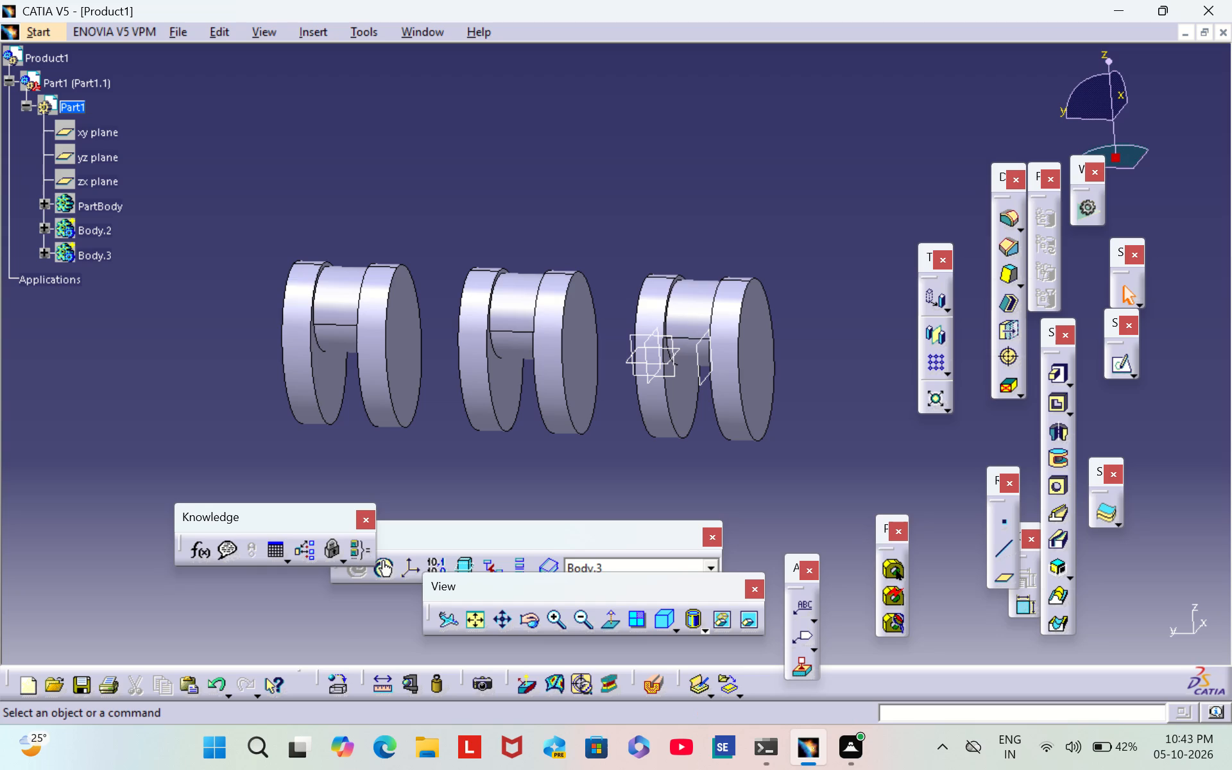
Start a new sketch on PartBody's outer elliptical disc face, at the exposed end of the row.
click(535, 624)
right_click(793, 338)
click(793, 338)
drag(793, 338, 708, 422)
drag(794, 394, 710, 466)
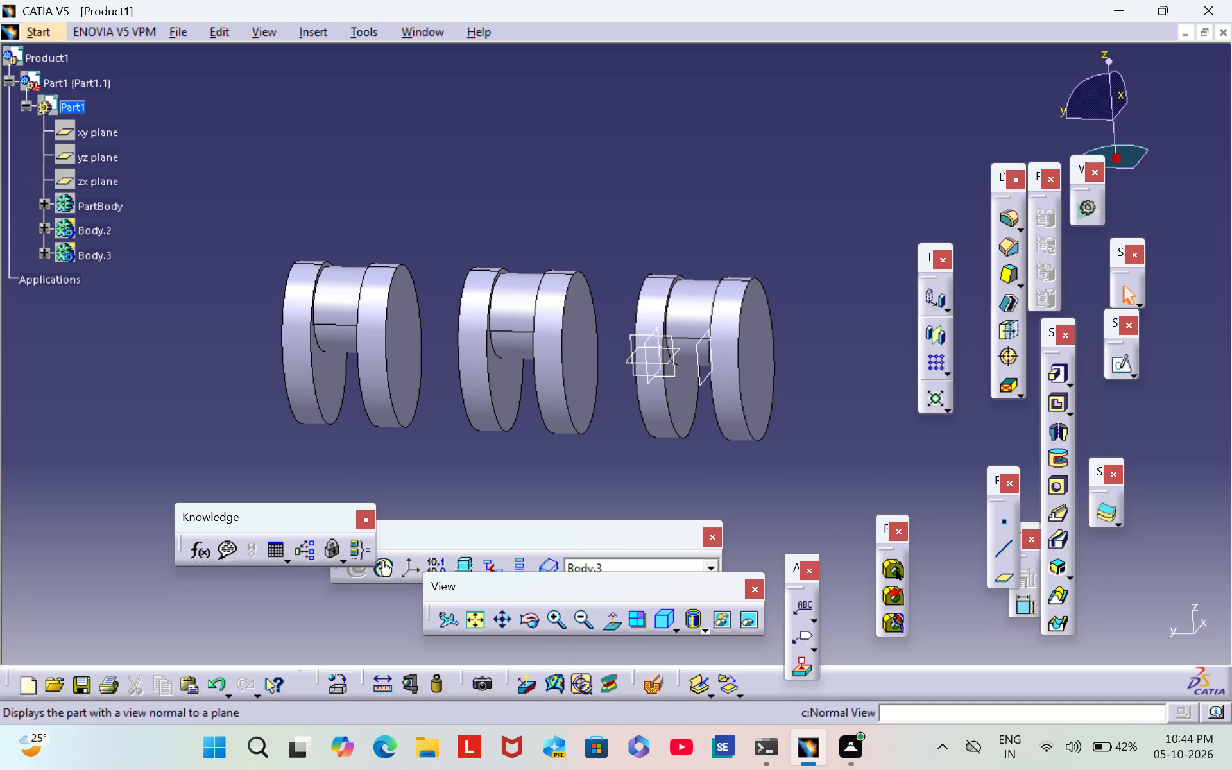
double_click(527, 629)
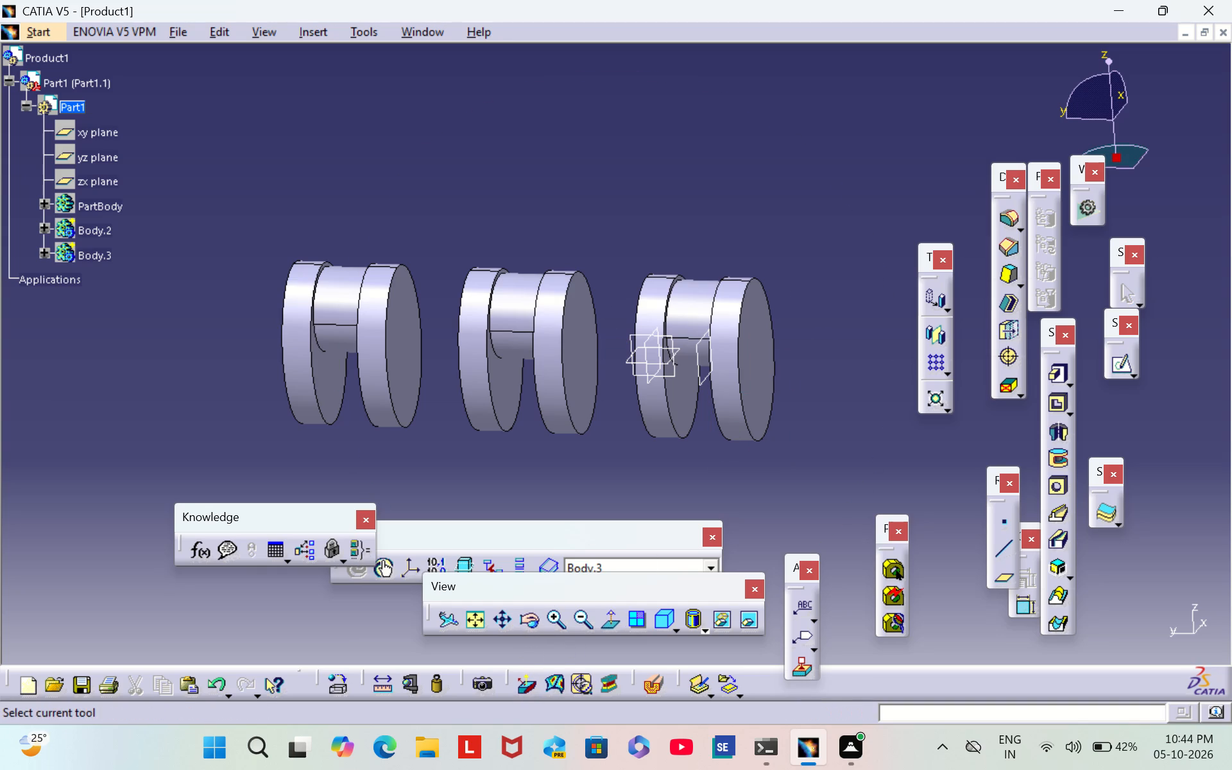
drag(833, 365, 758, 350)
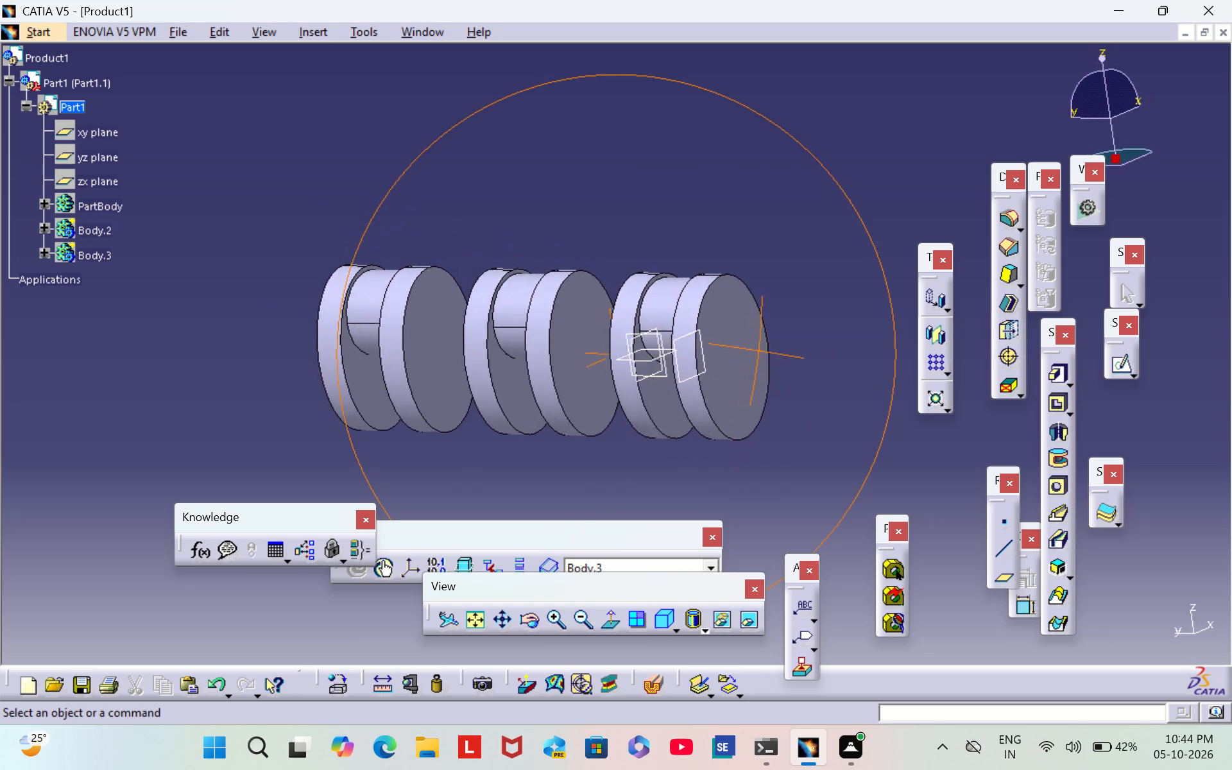
drag(758, 350, 767, 395)
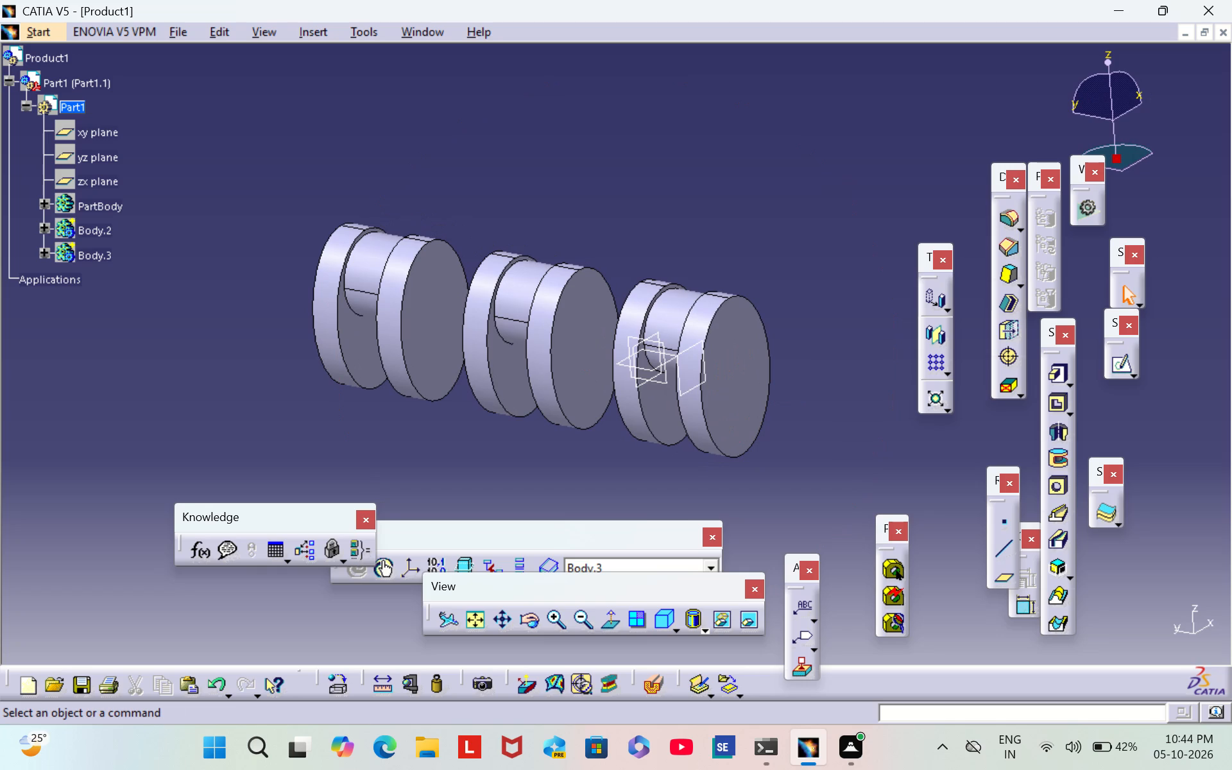
click(662, 364)
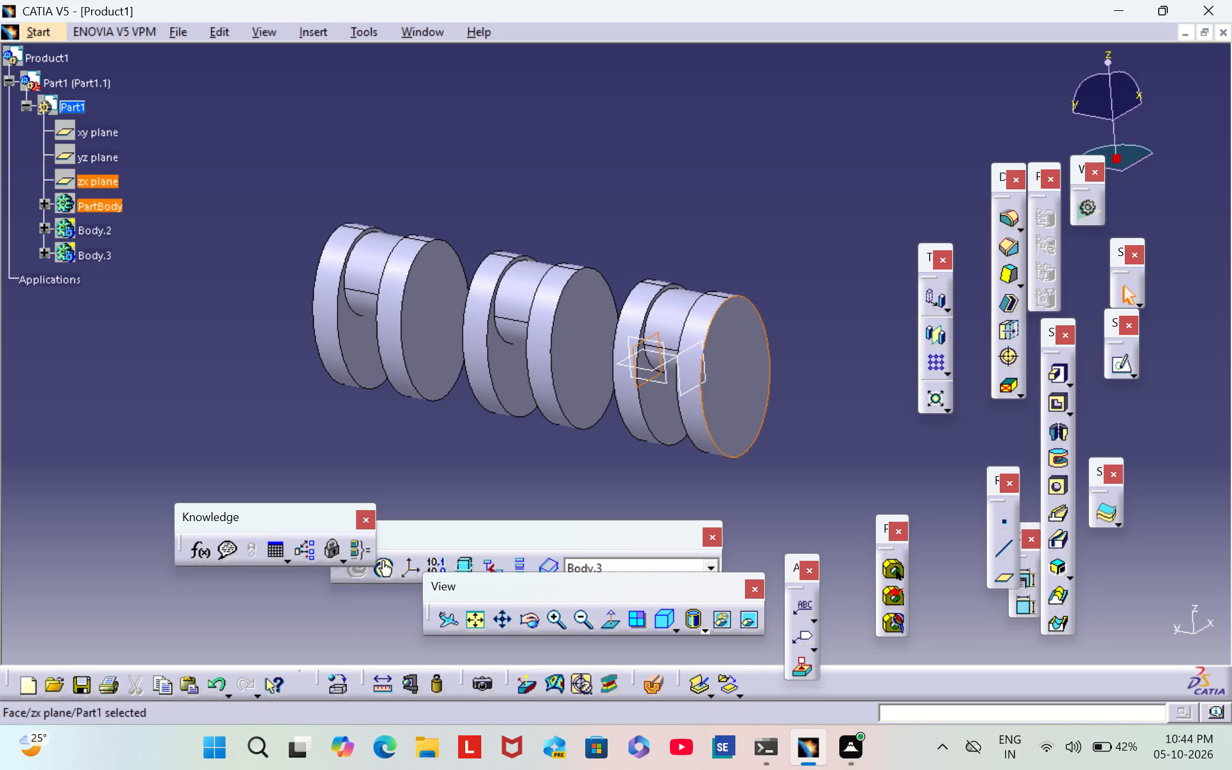
click(735, 364)
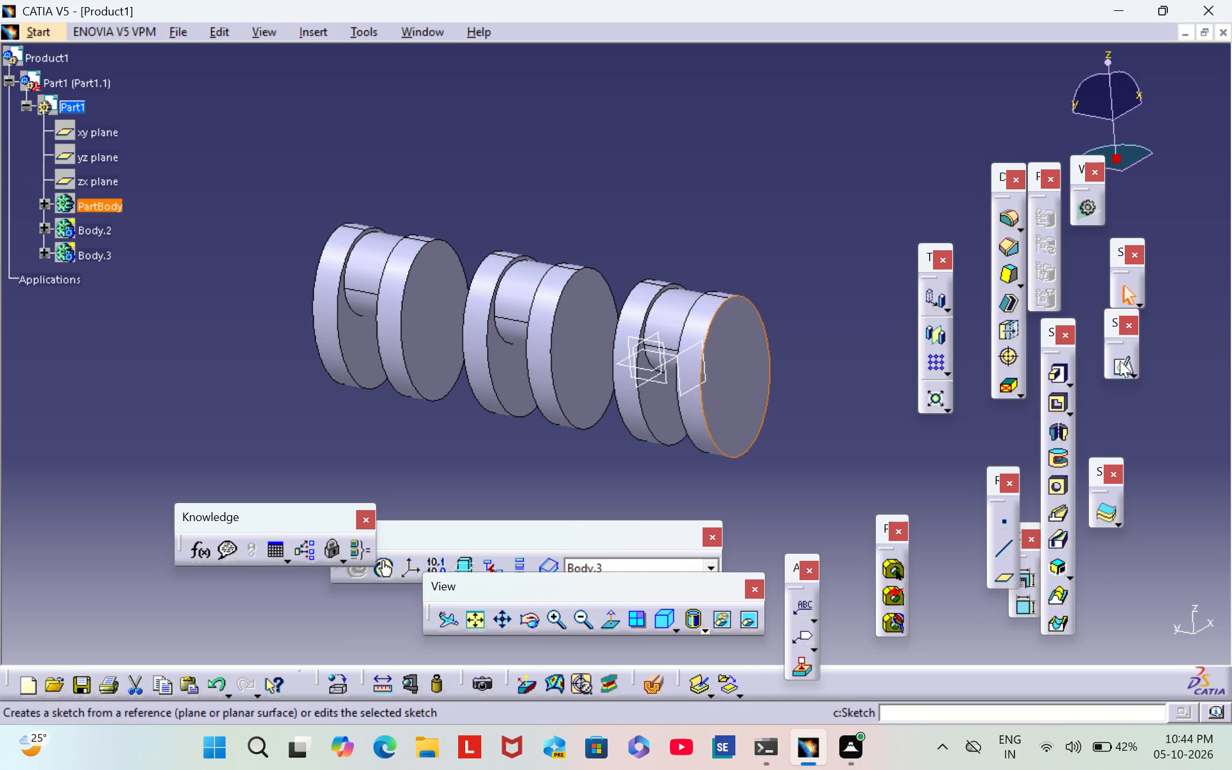
click(1118, 368)
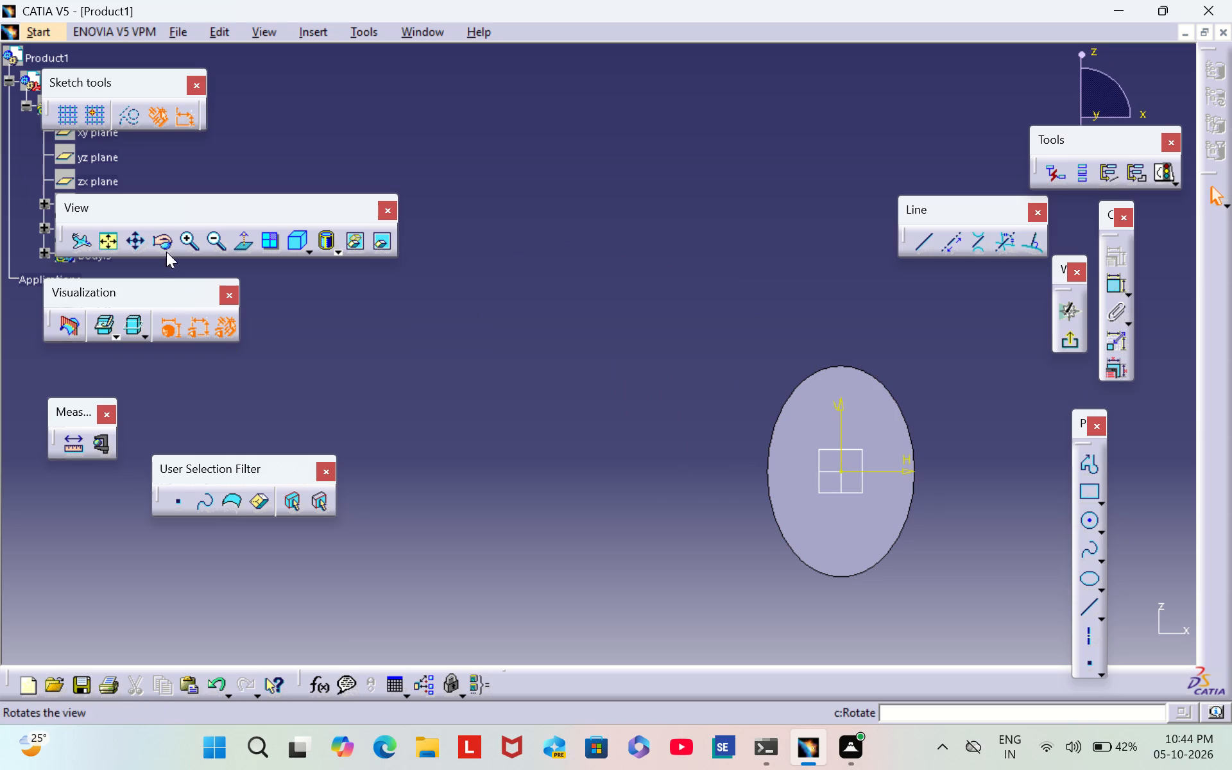
click(110, 246)
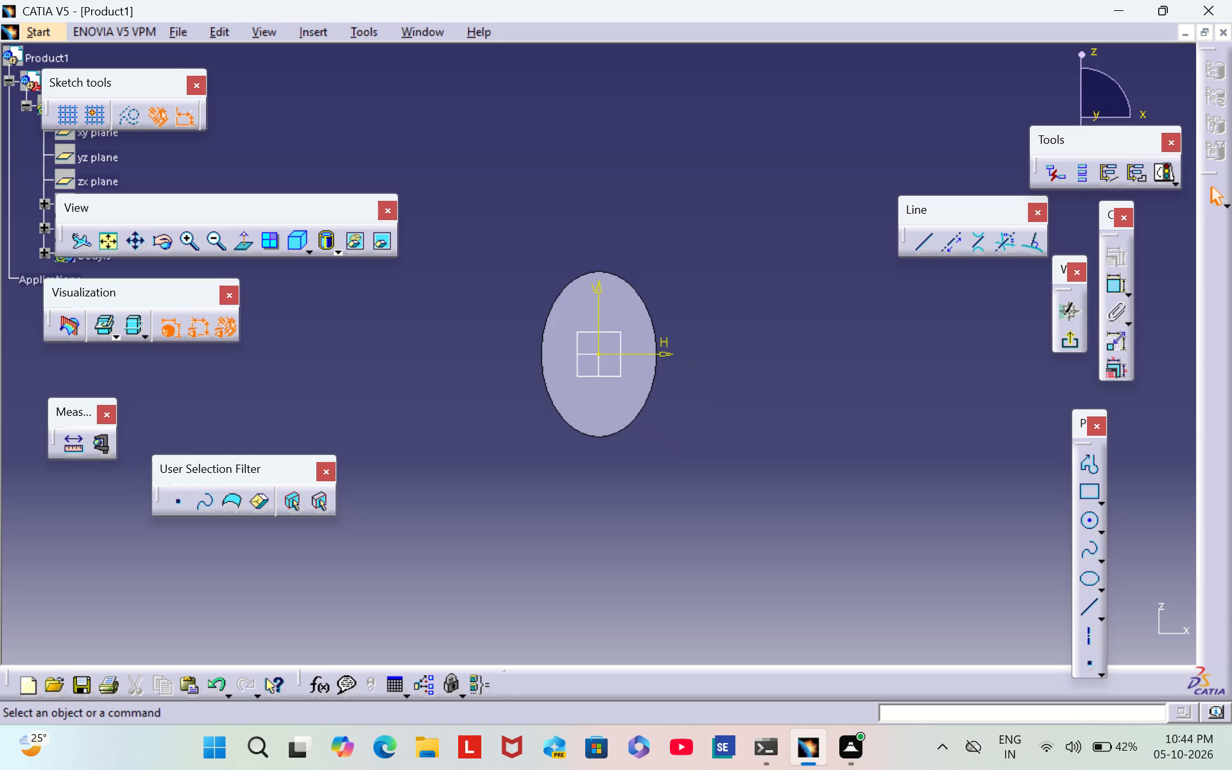
Sketch a circle about 24 mm in diameter, centred on the V axis in the lower half of the elliptical face.
click(1095, 526)
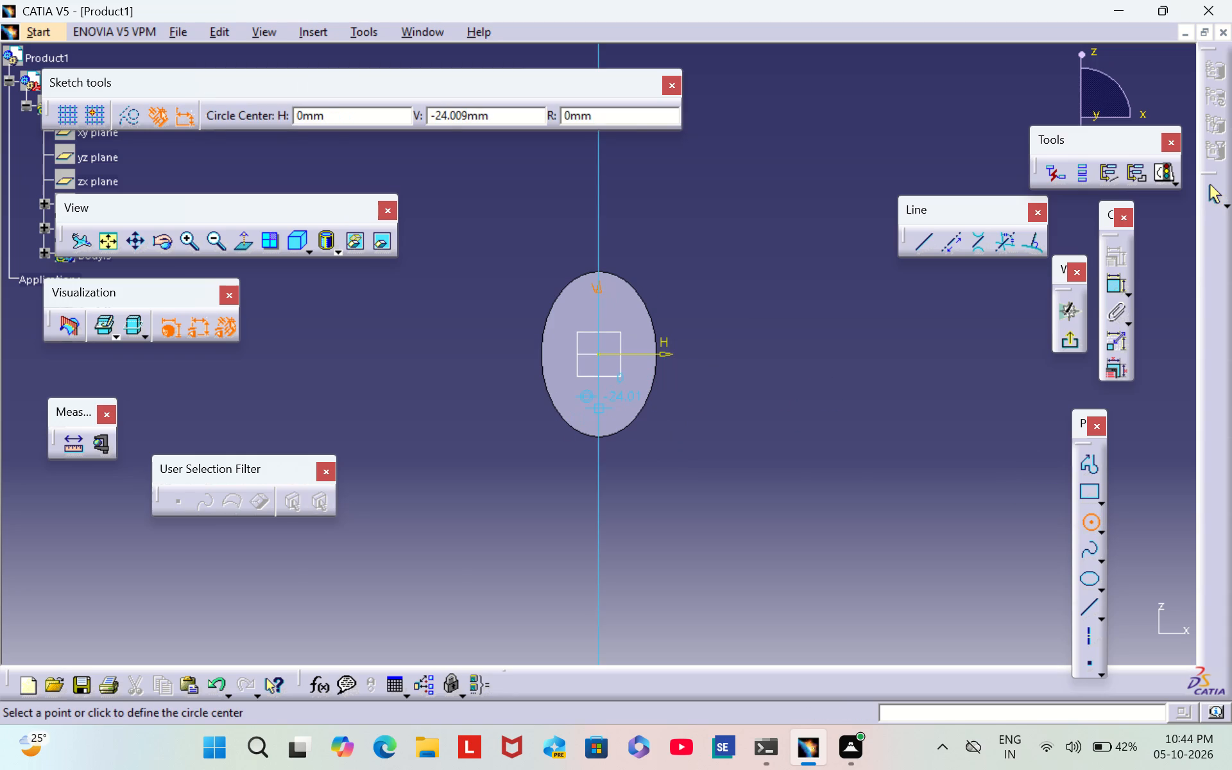
click(600, 397)
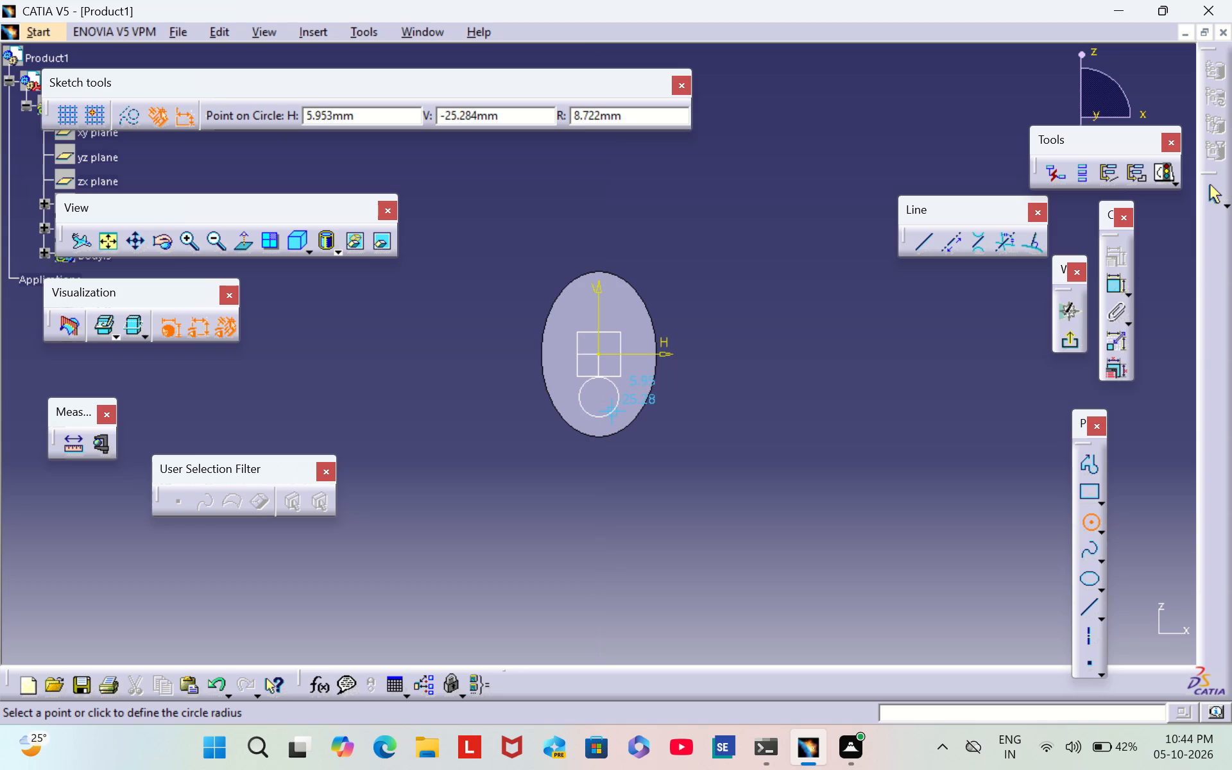
click(621, 412)
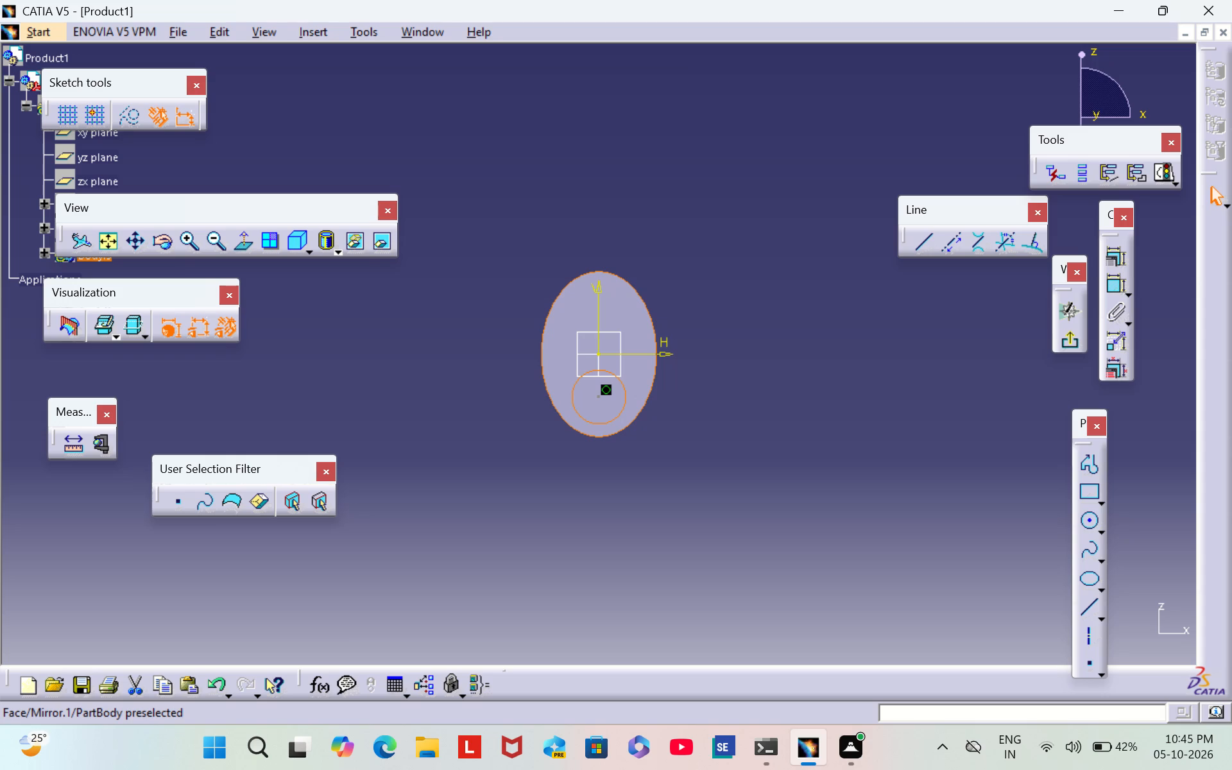
click(717, 420)
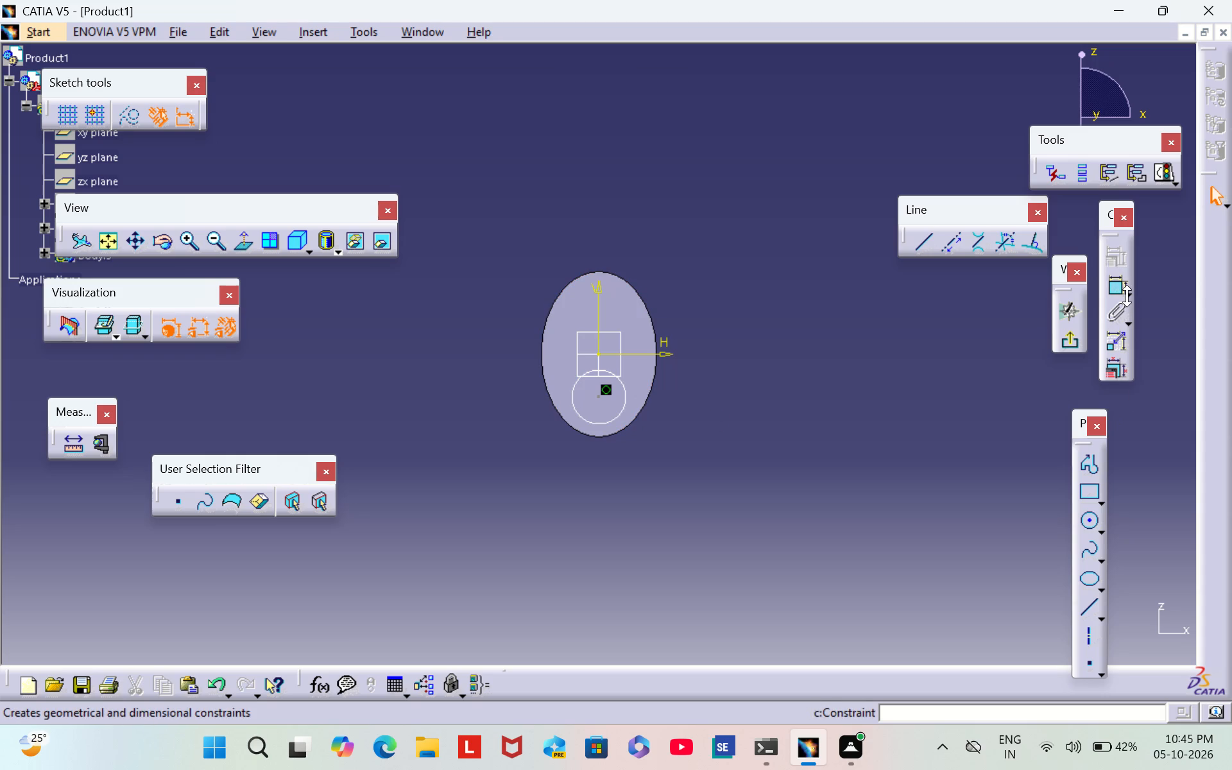
Constrain the offset between the bottom of the circle and the ellipse's lower edge to 2 mm.
click(1115, 289)
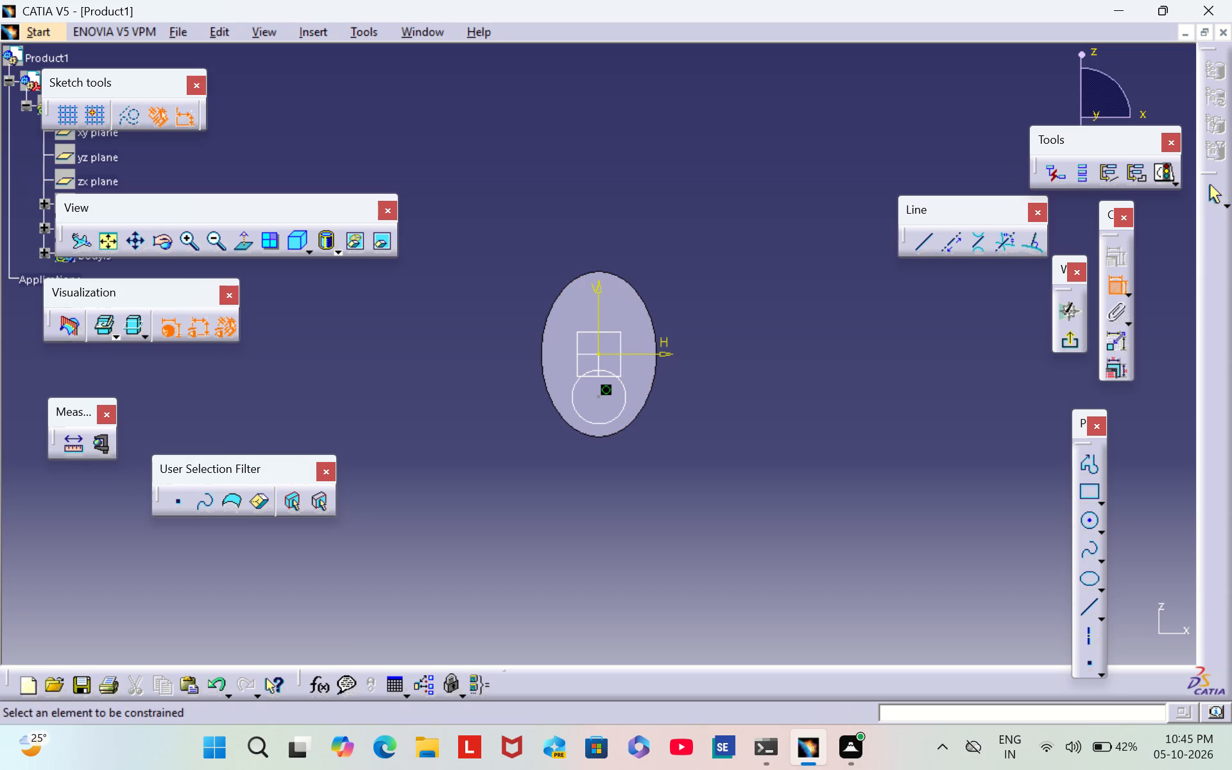
click(597, 438)
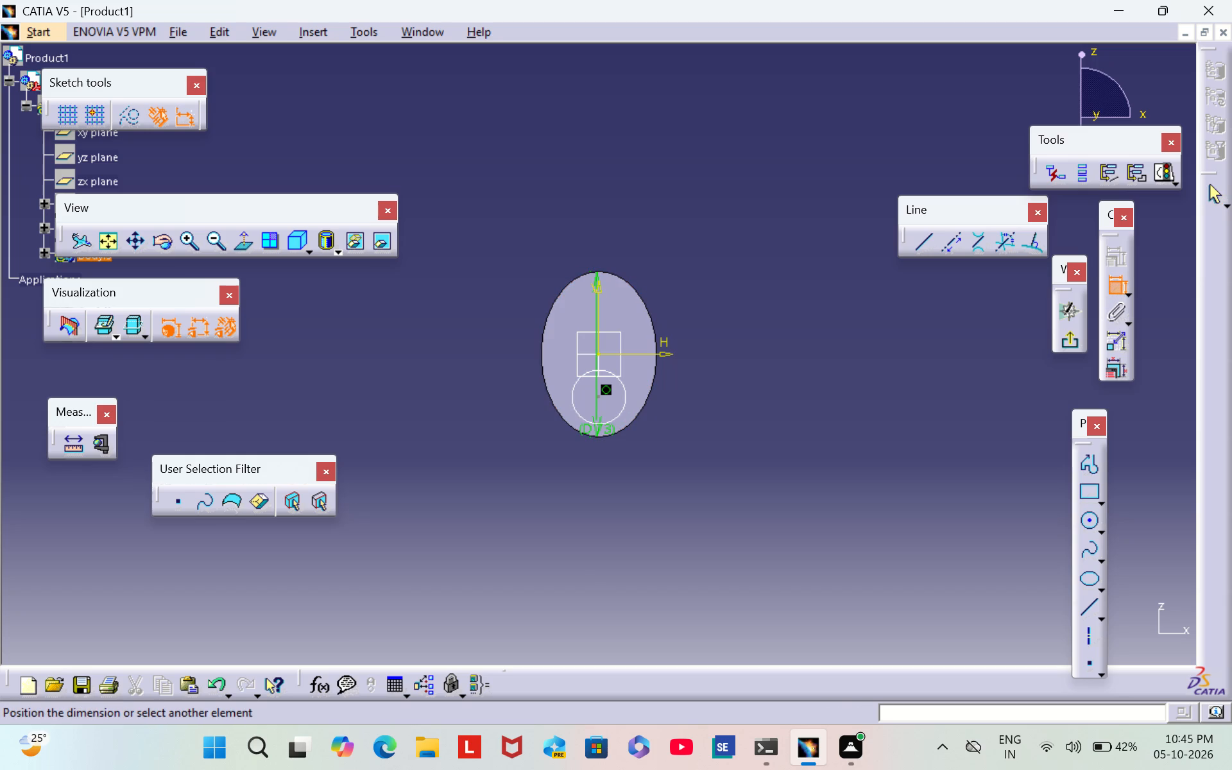
click(600, 424)
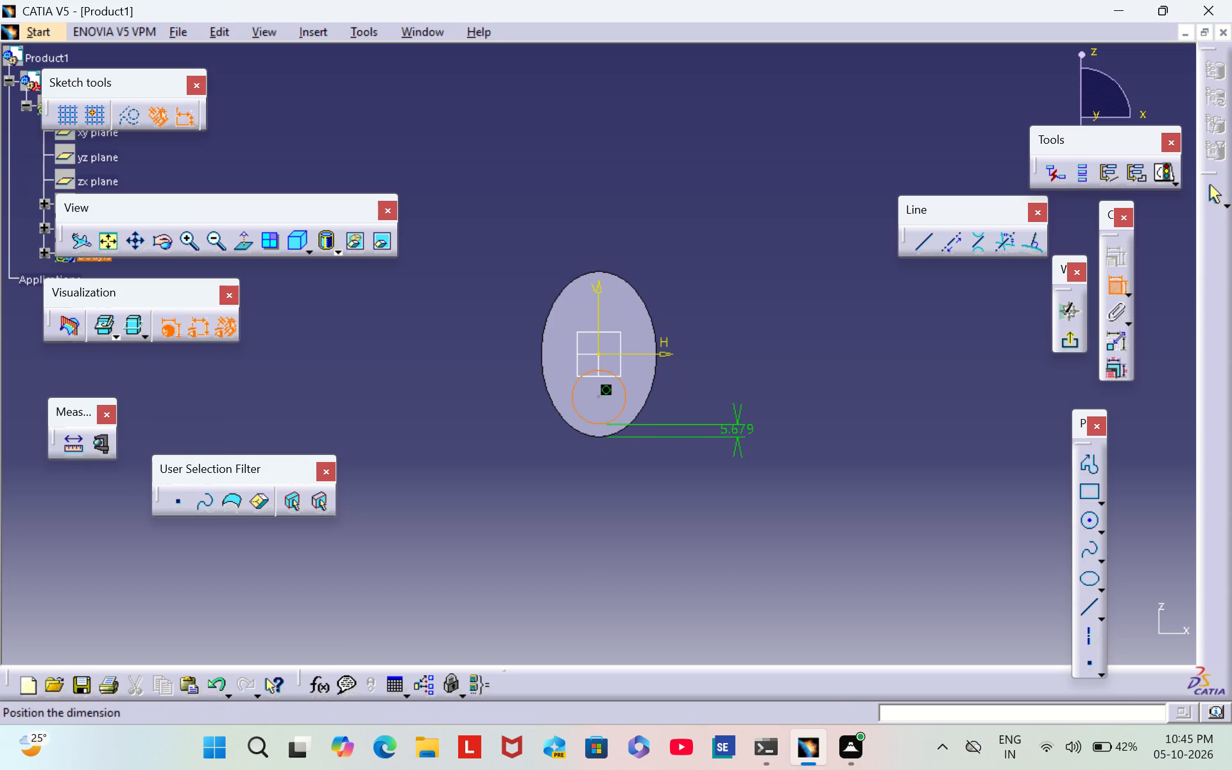
click(737, 432)
double_click(737, 432)
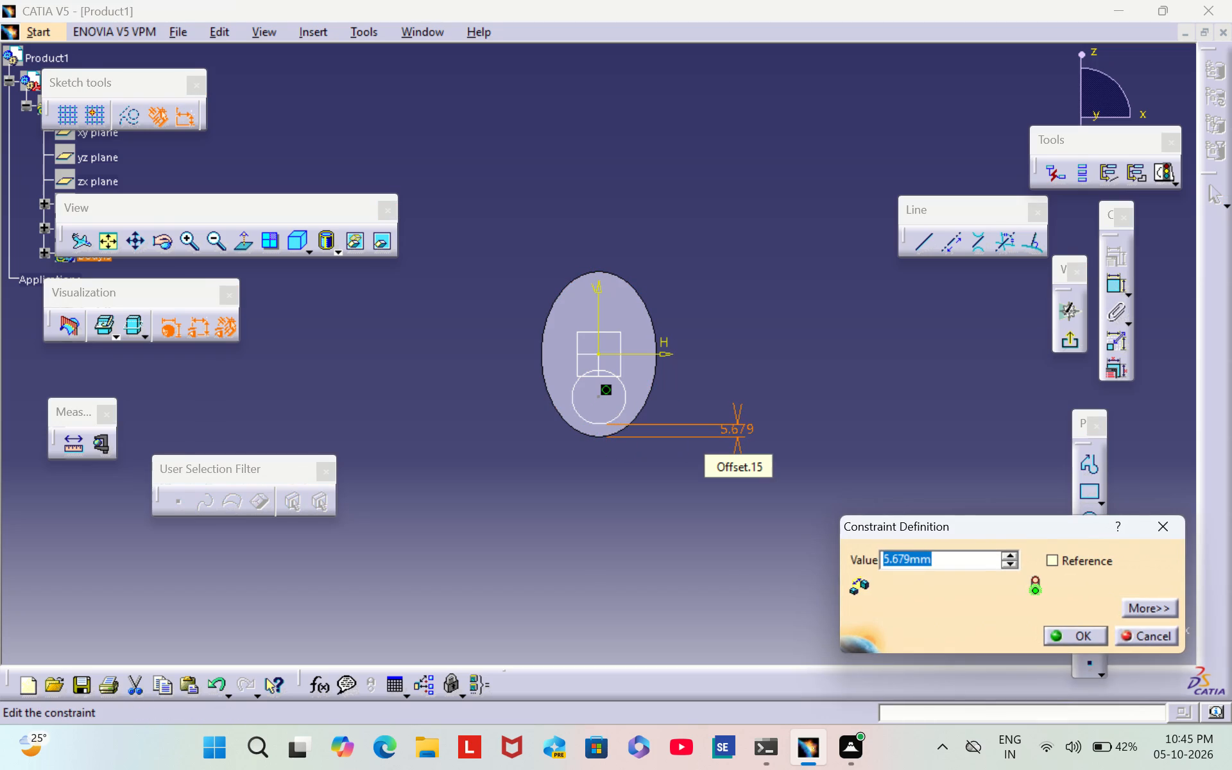
key(BackSpace)
key(2)
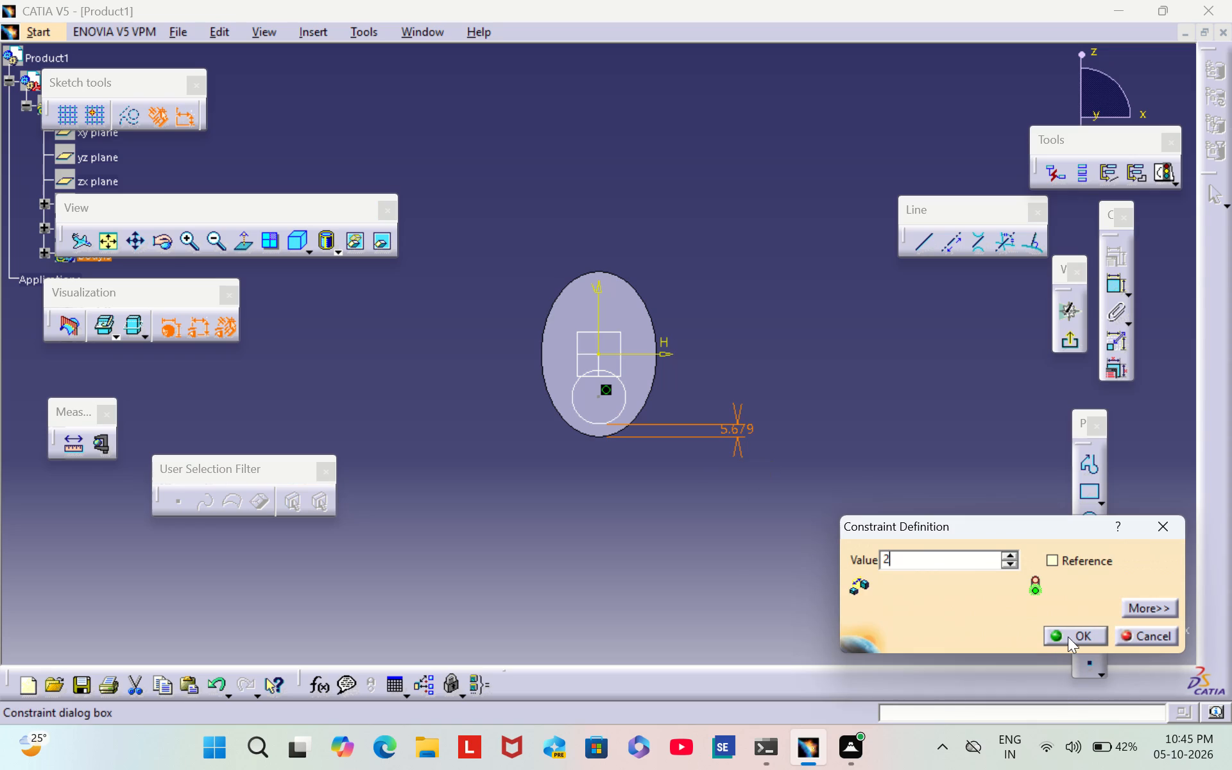
click(1070, 635)
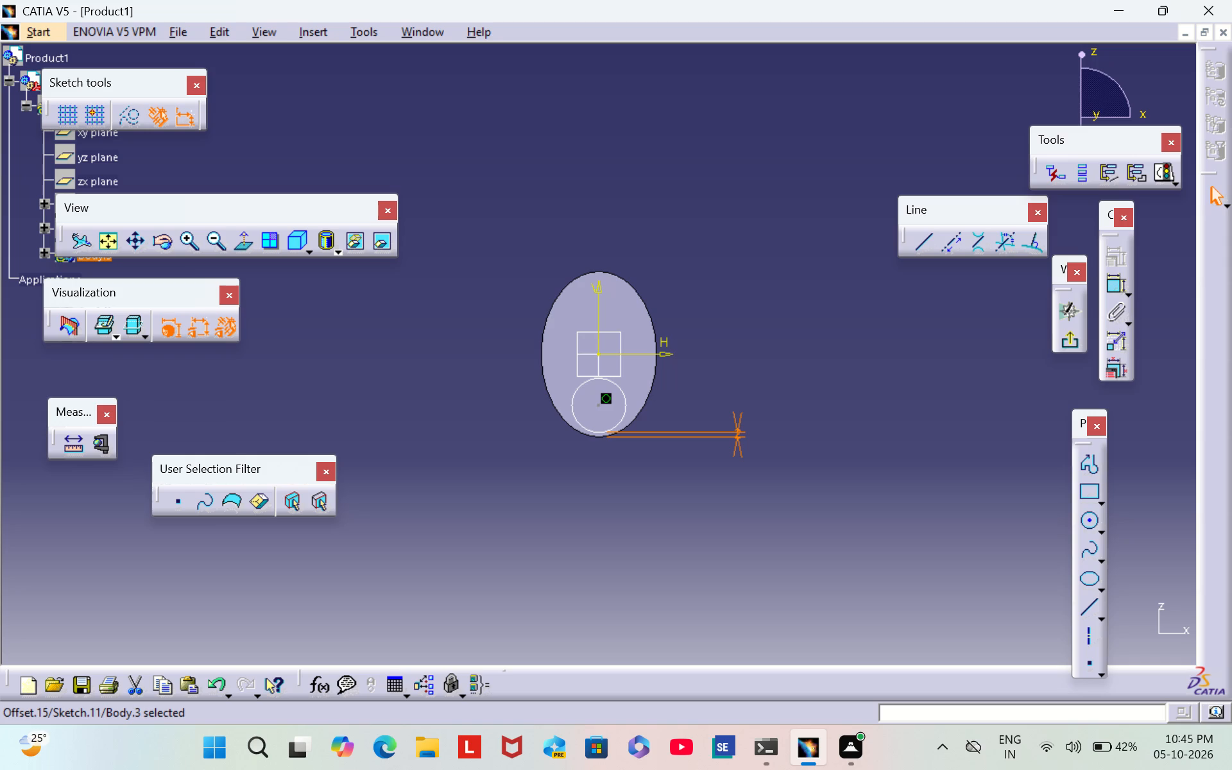
Add a diameter constraint to the circle and set it to 34 mm.
click(1115, 285)
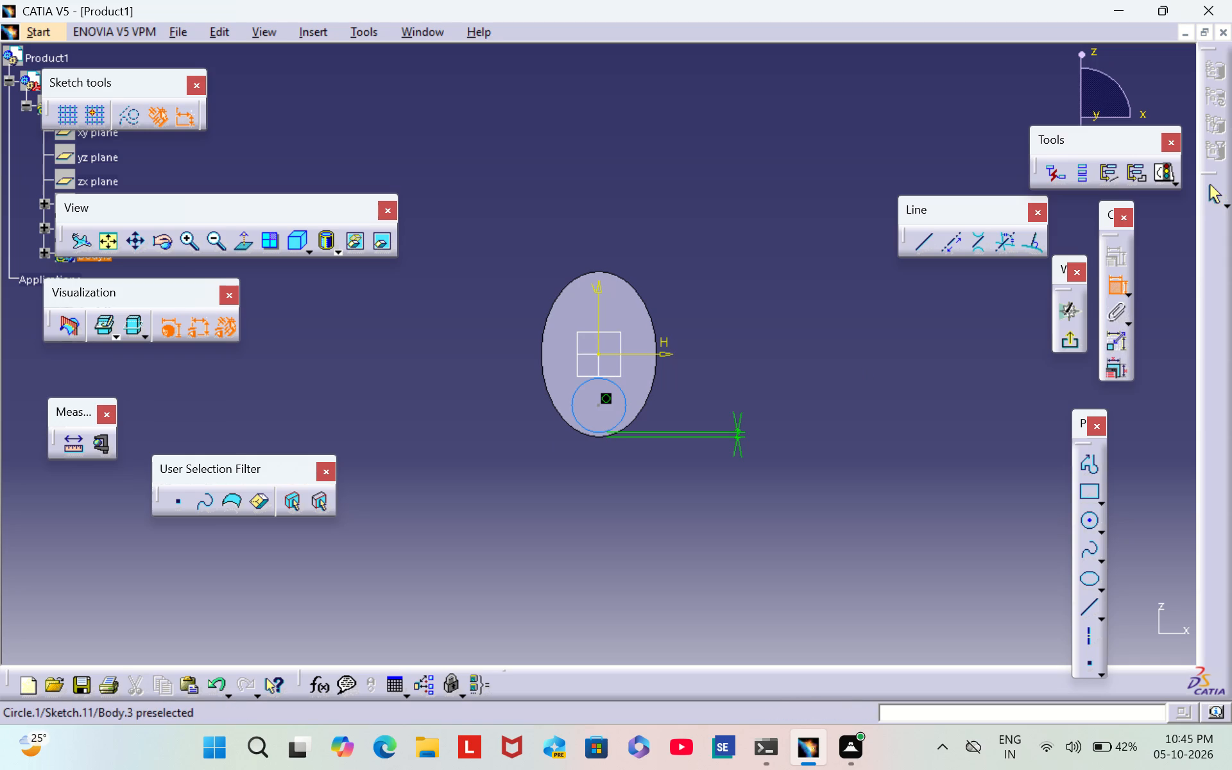
click(624, 395)
click(794, 332)
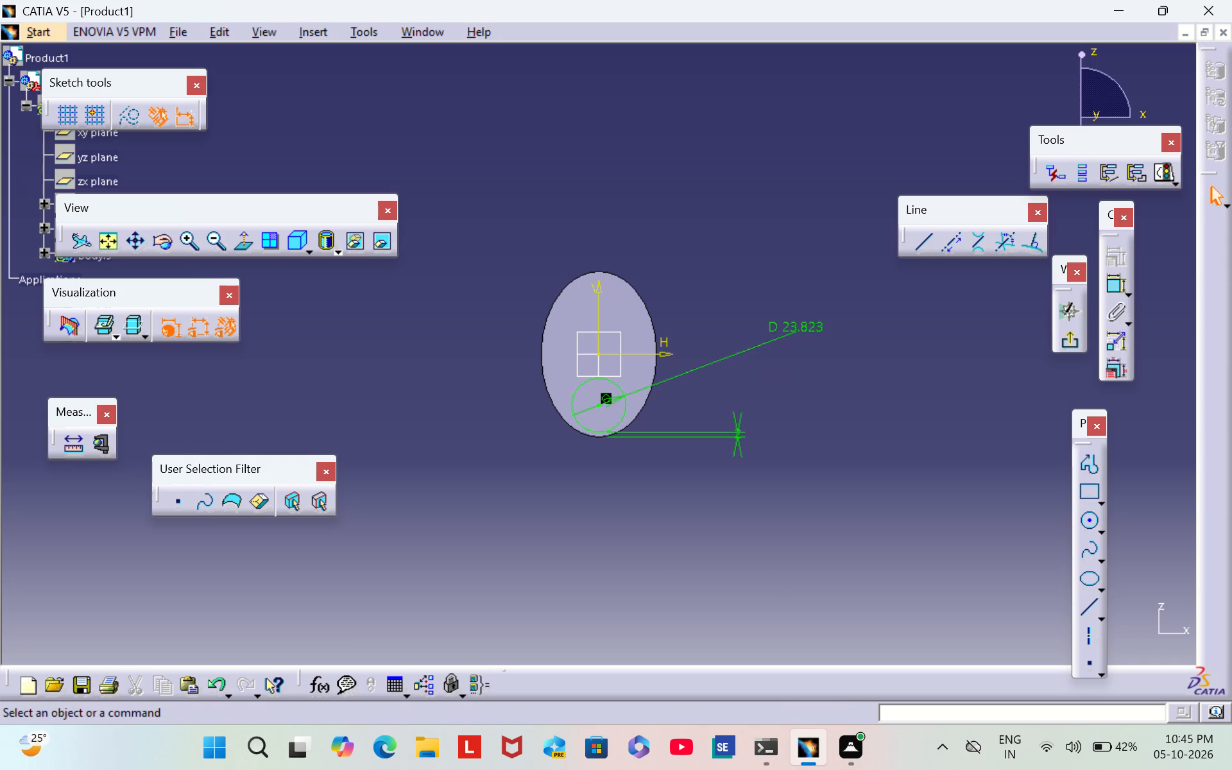
double_click(797, 328)
key(BackSpace)
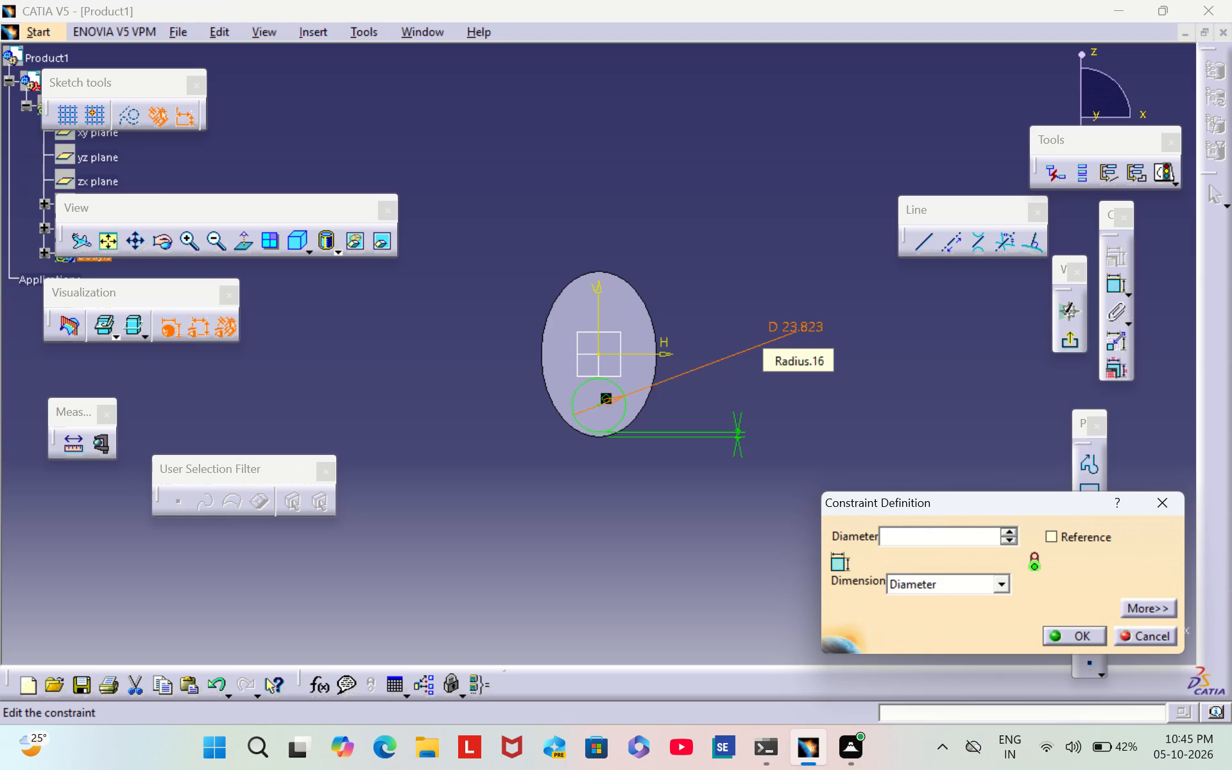
text(34)
click(1077, 640)
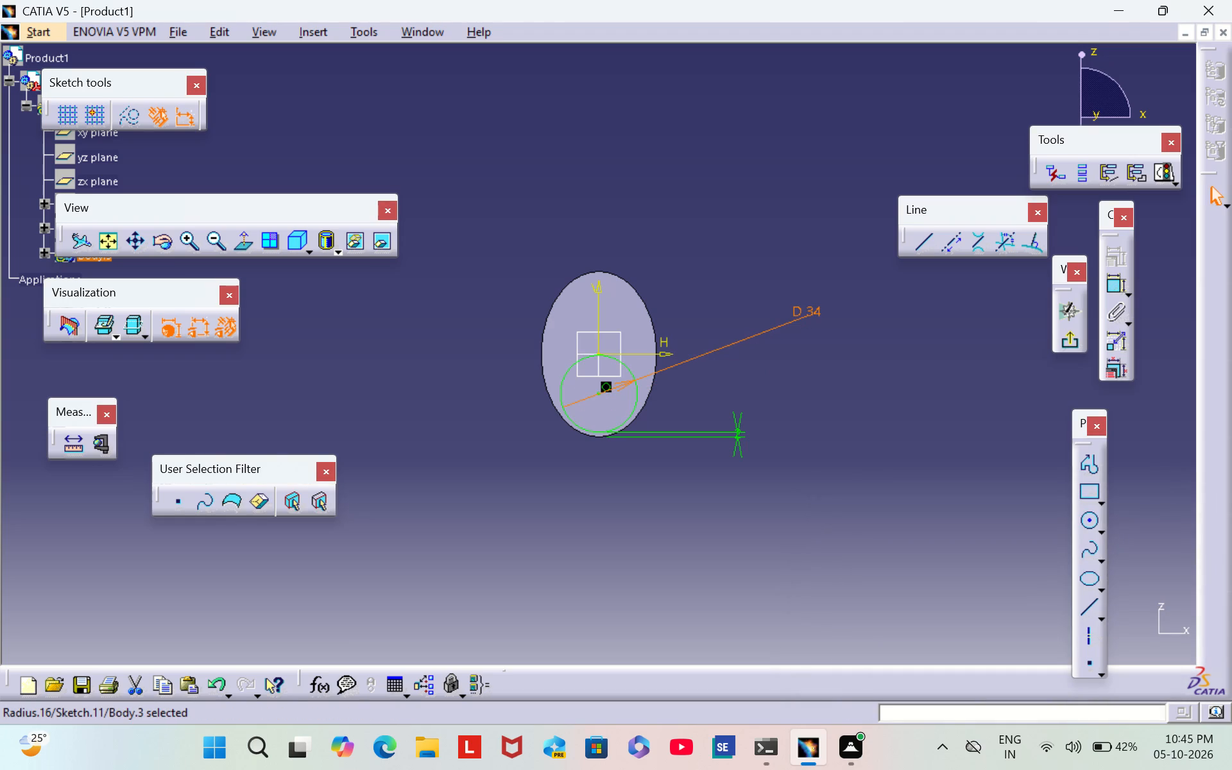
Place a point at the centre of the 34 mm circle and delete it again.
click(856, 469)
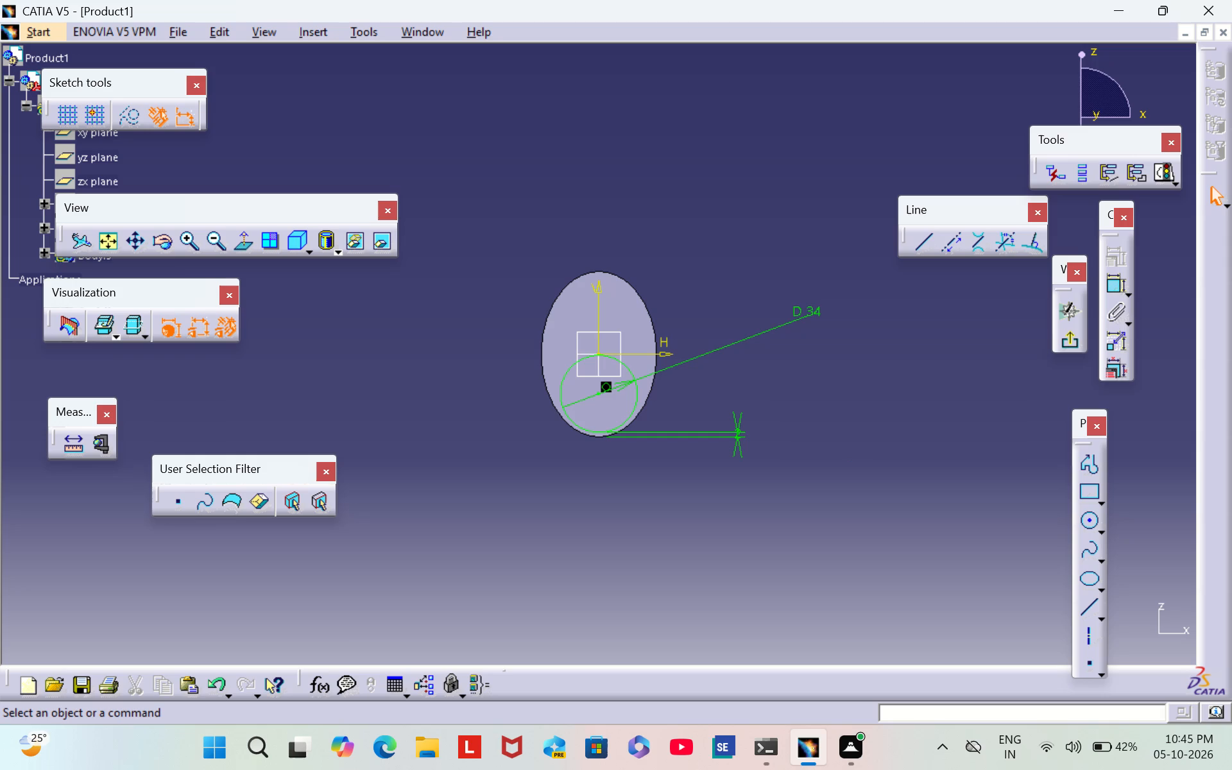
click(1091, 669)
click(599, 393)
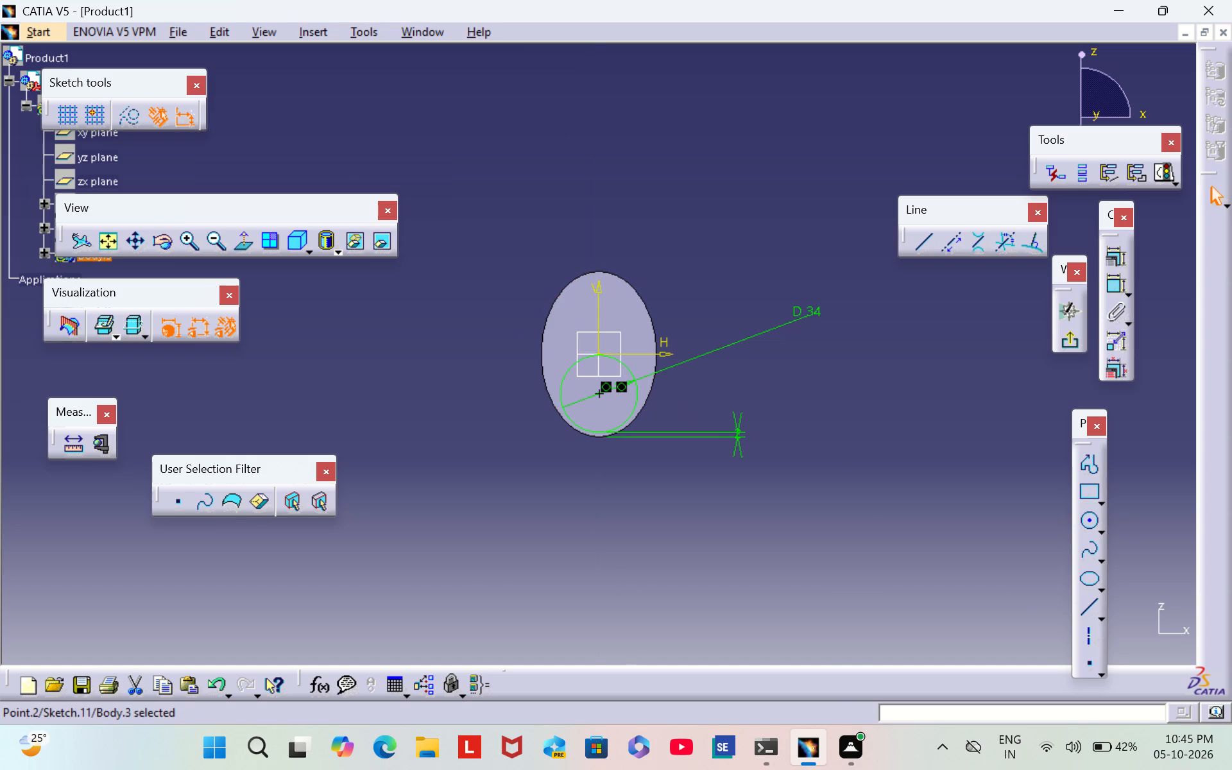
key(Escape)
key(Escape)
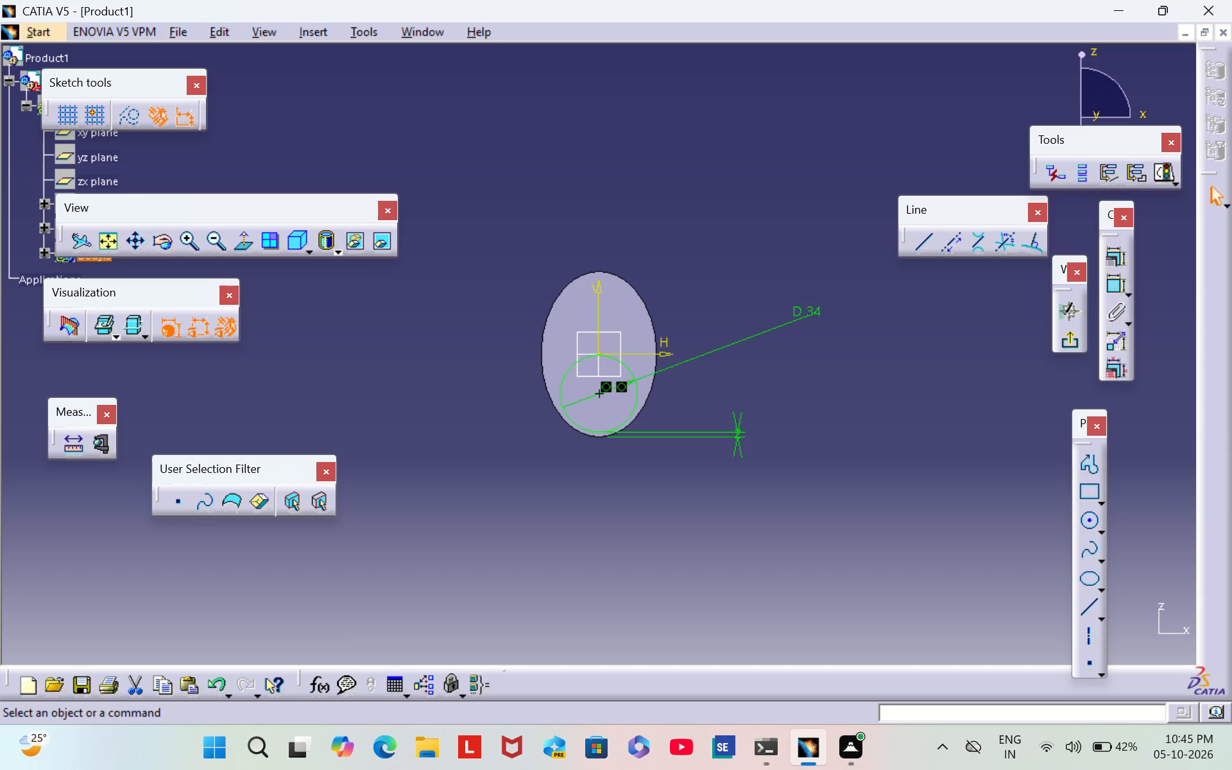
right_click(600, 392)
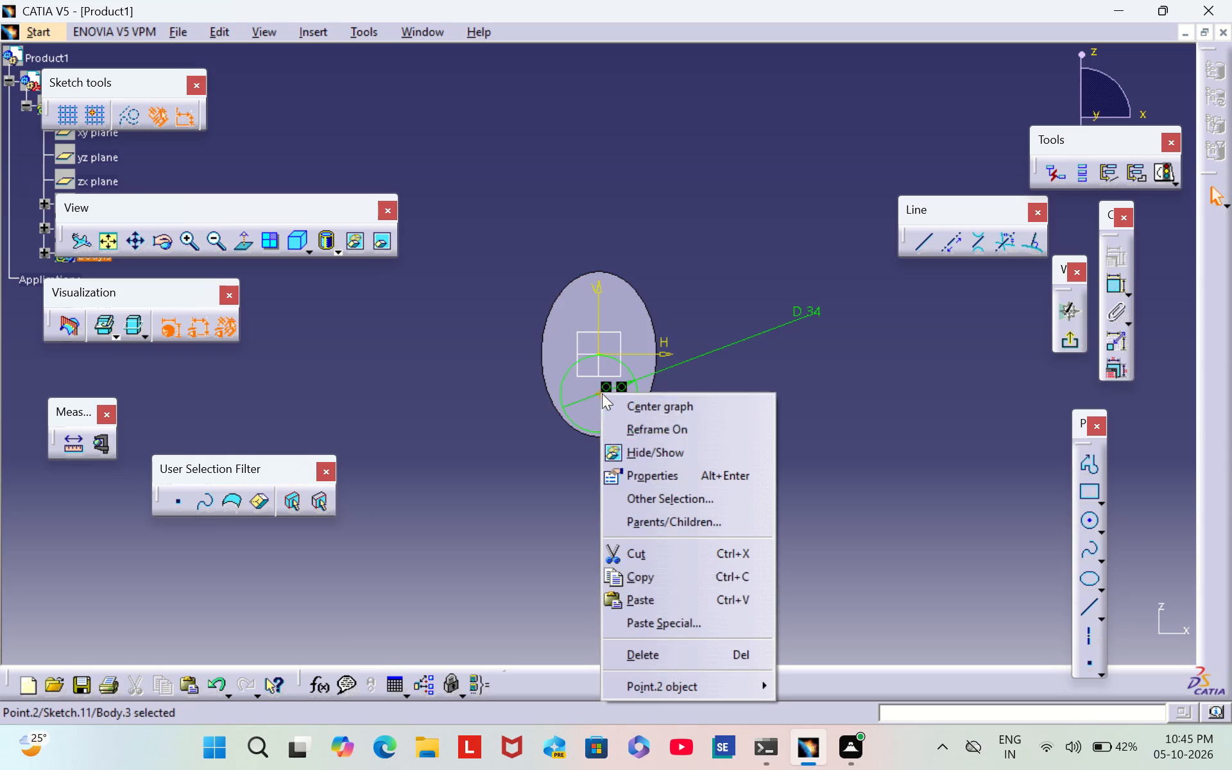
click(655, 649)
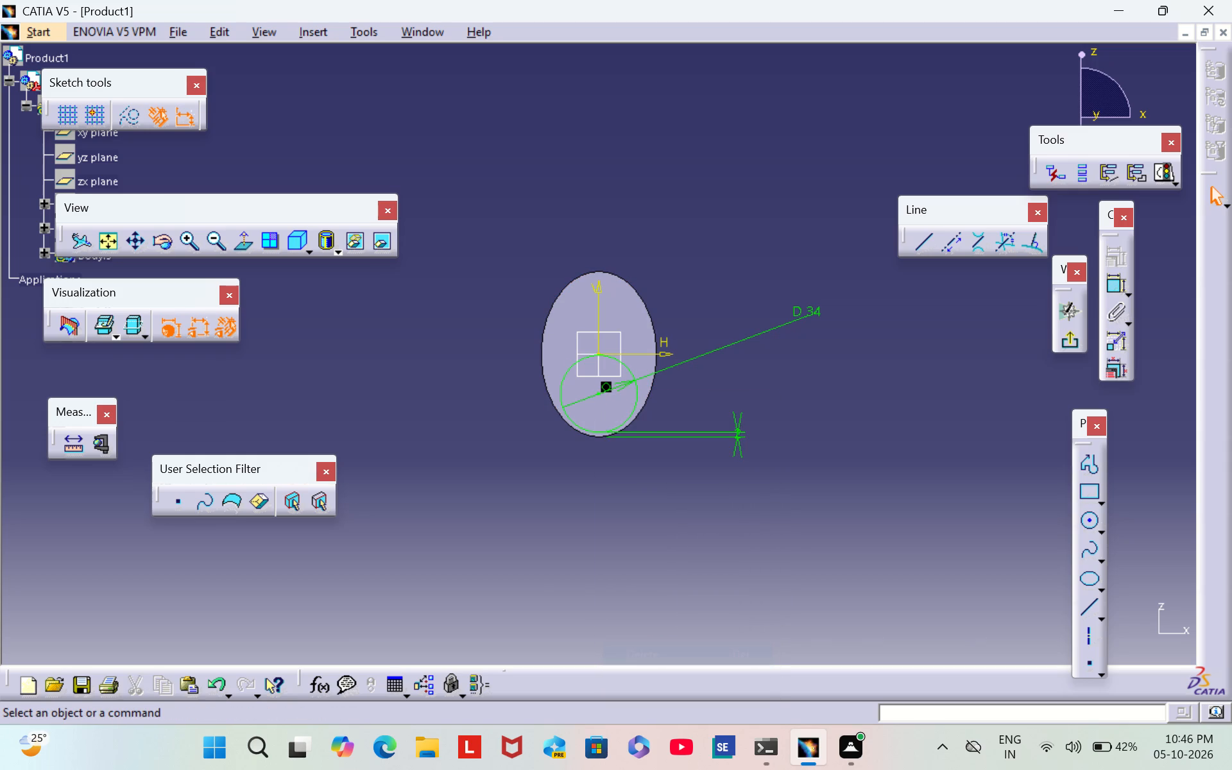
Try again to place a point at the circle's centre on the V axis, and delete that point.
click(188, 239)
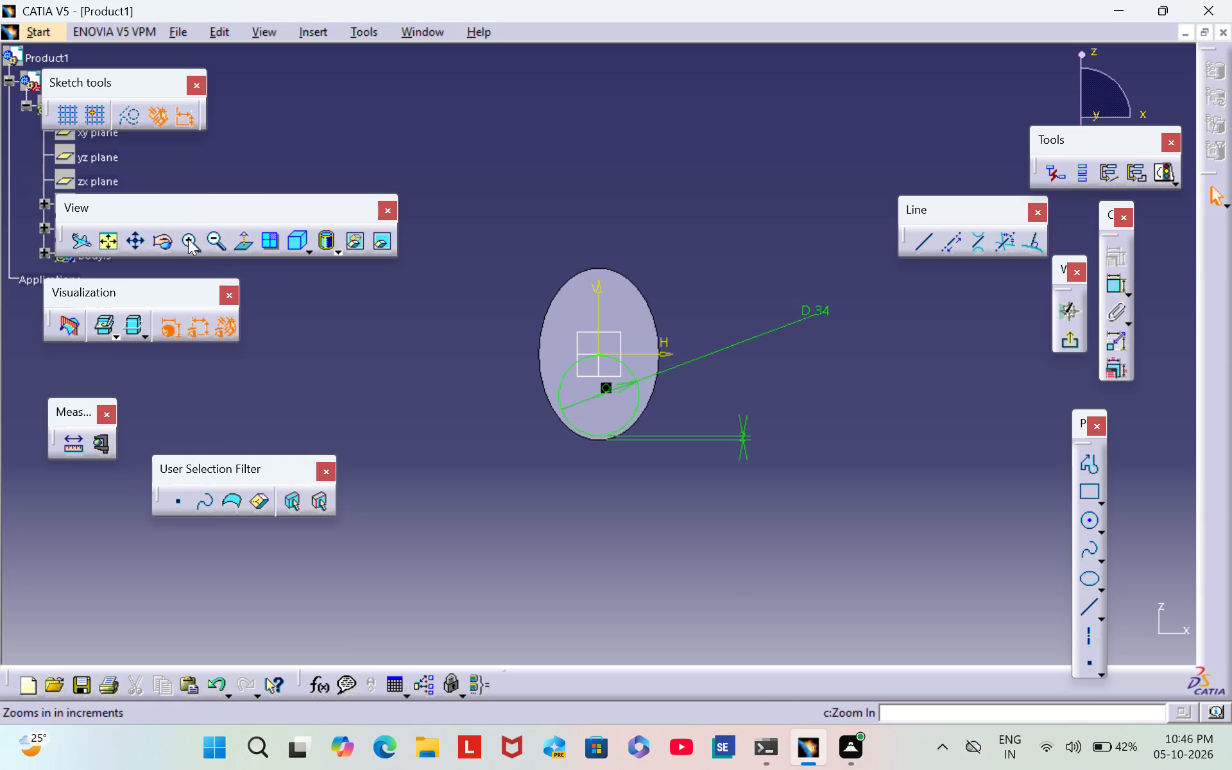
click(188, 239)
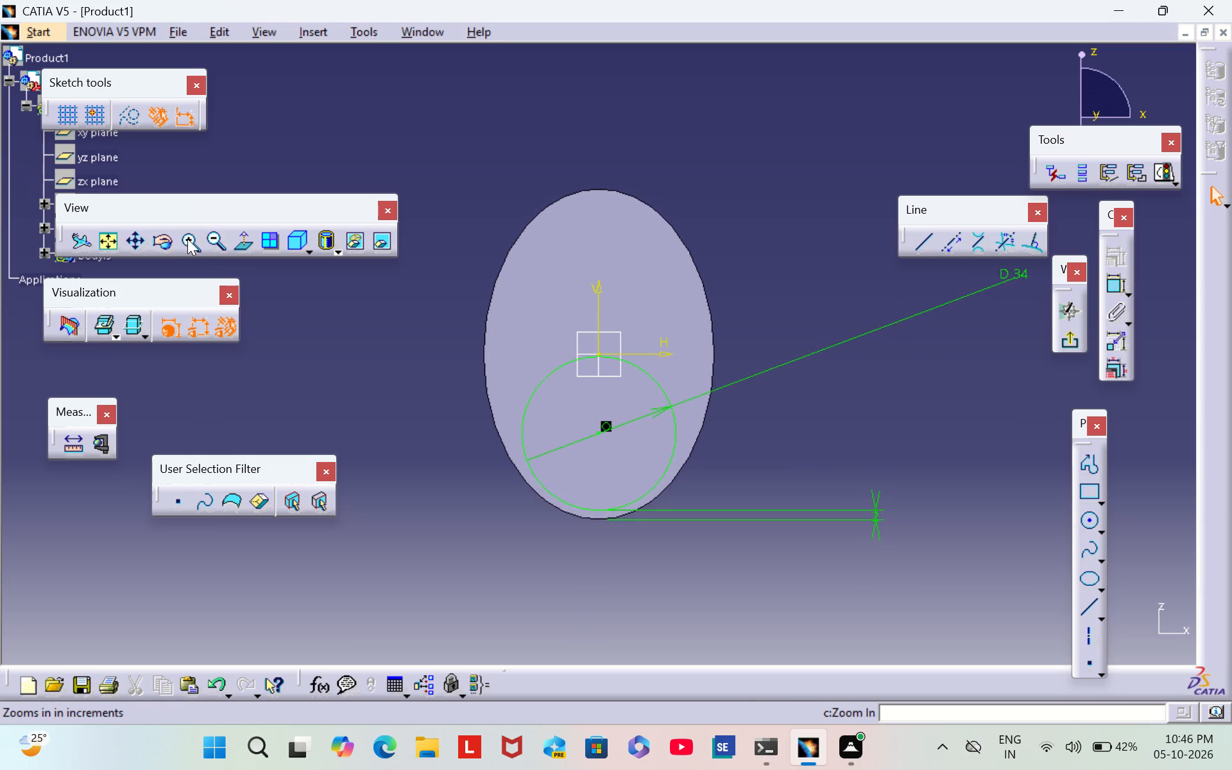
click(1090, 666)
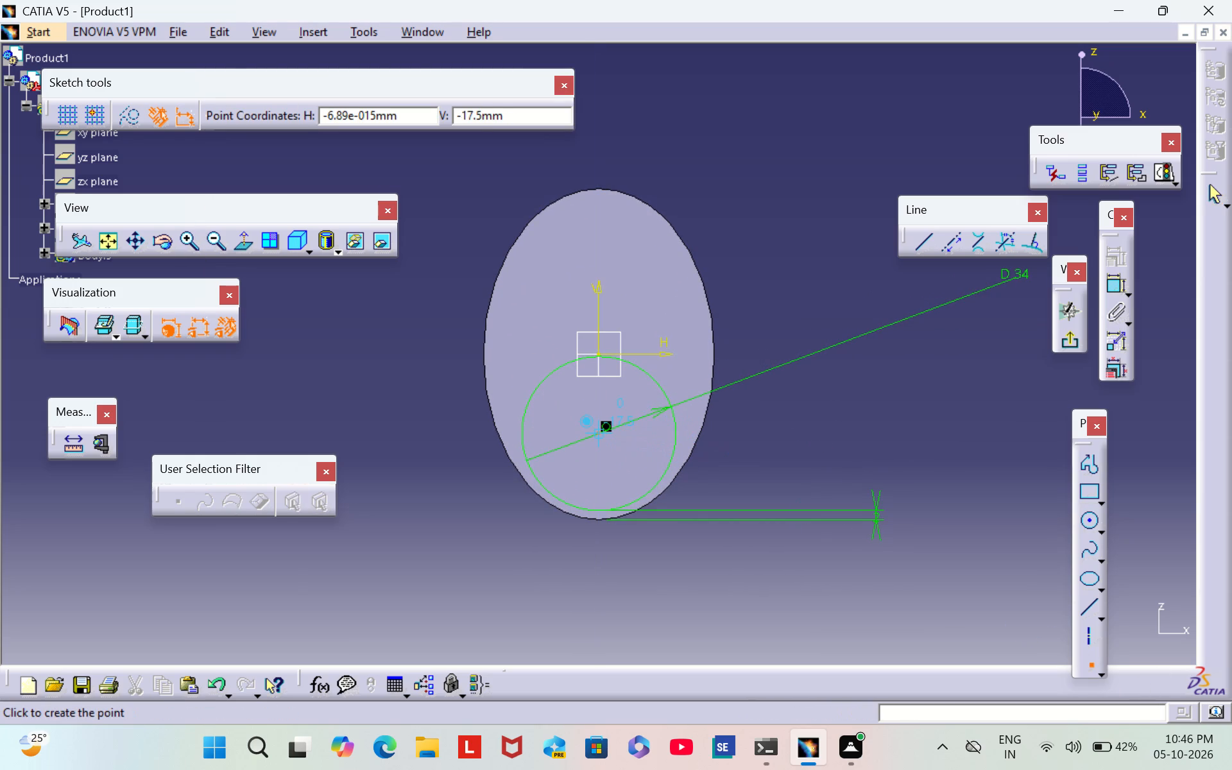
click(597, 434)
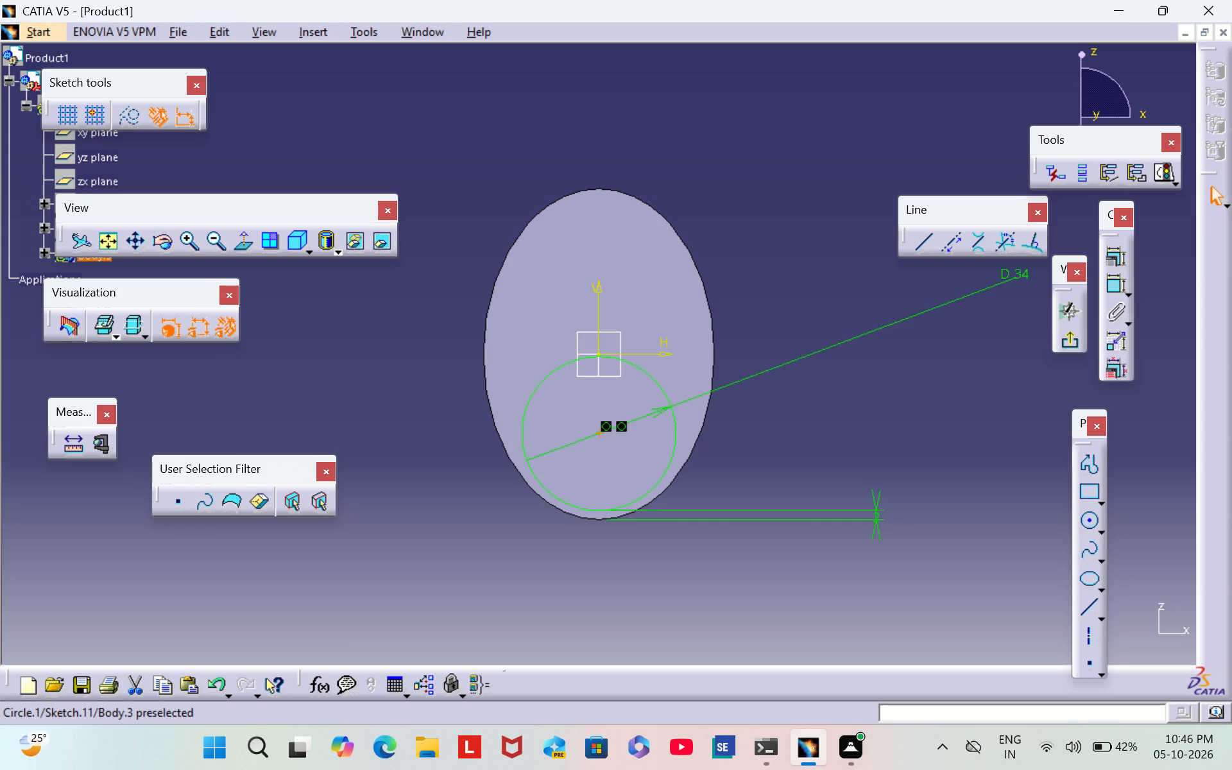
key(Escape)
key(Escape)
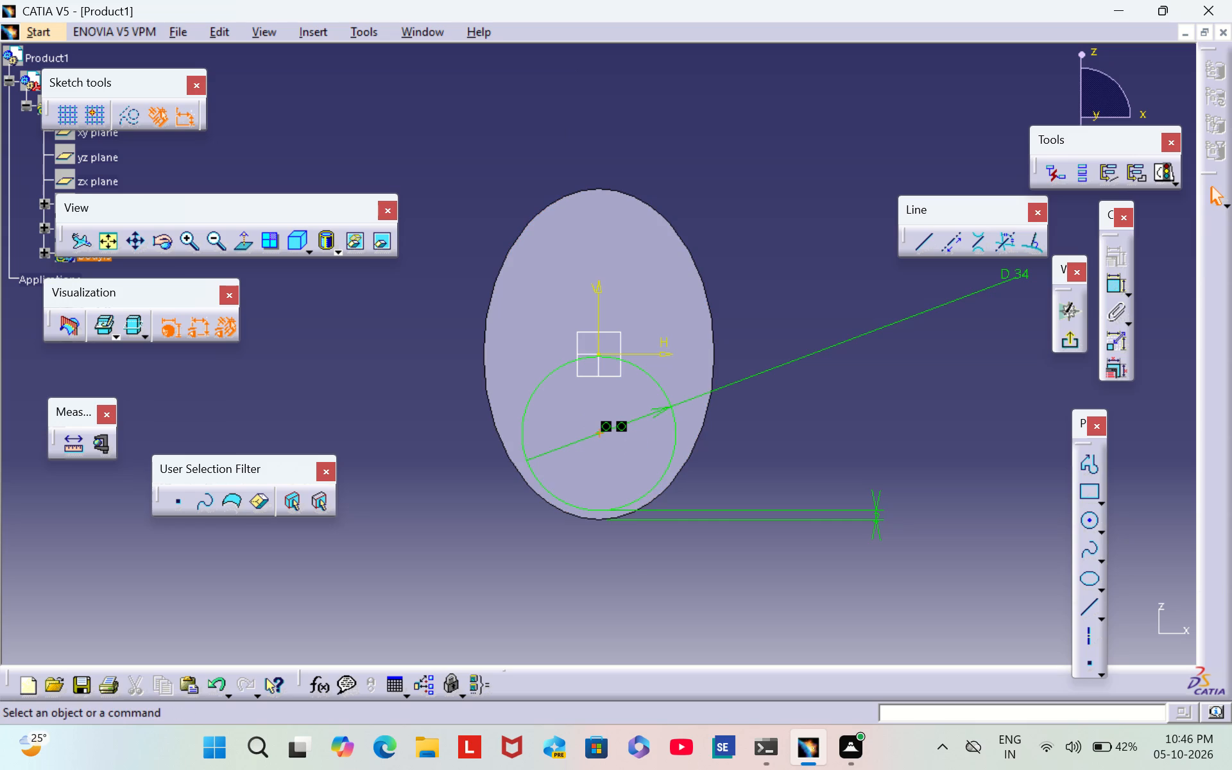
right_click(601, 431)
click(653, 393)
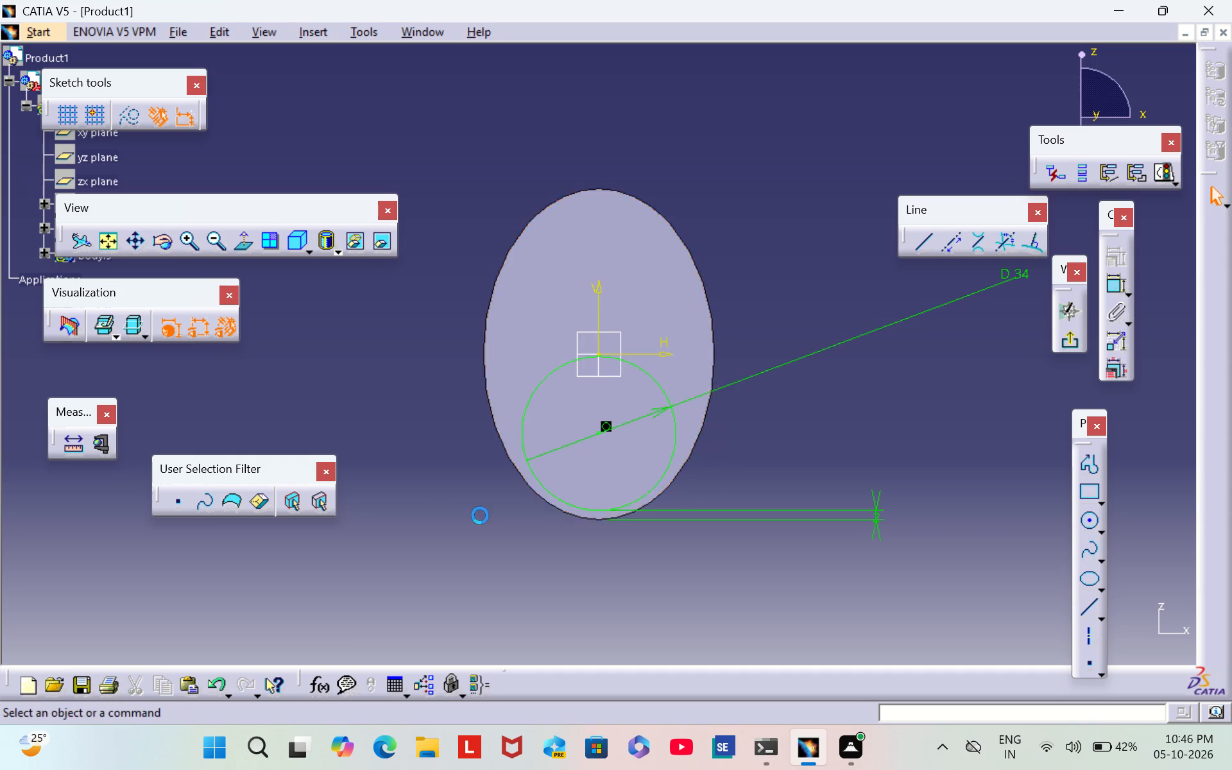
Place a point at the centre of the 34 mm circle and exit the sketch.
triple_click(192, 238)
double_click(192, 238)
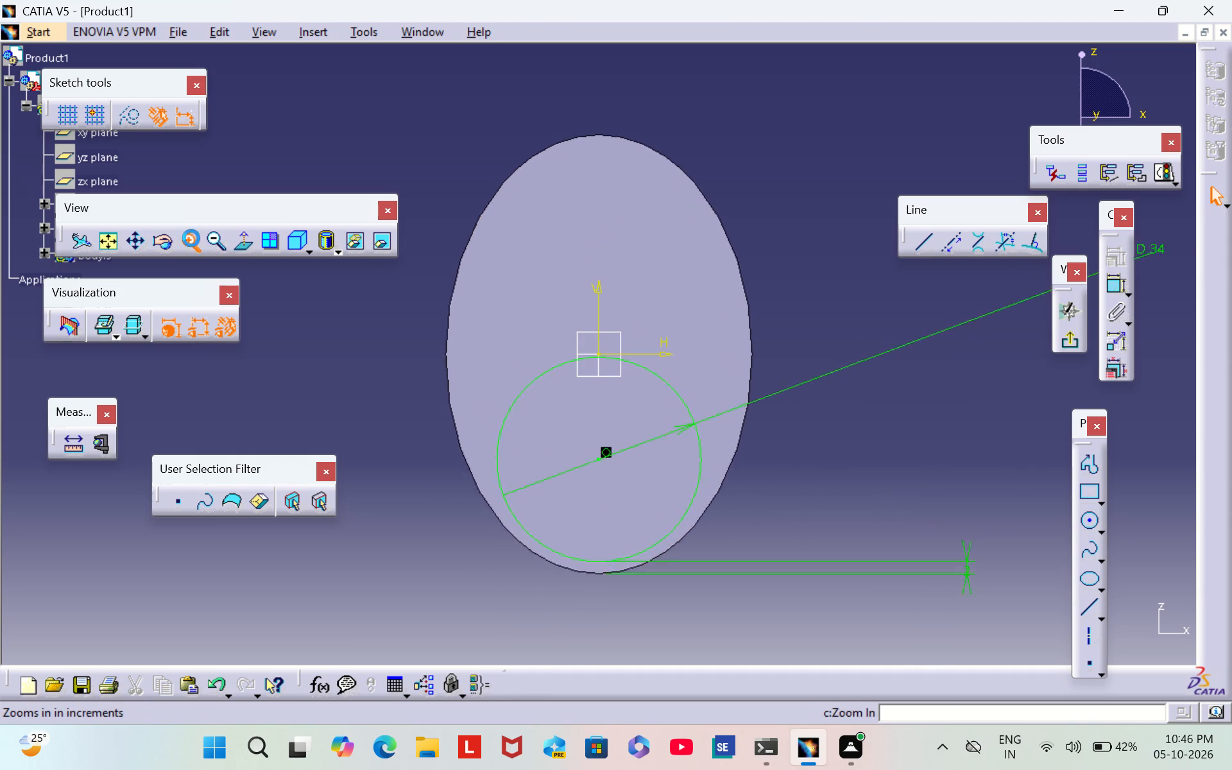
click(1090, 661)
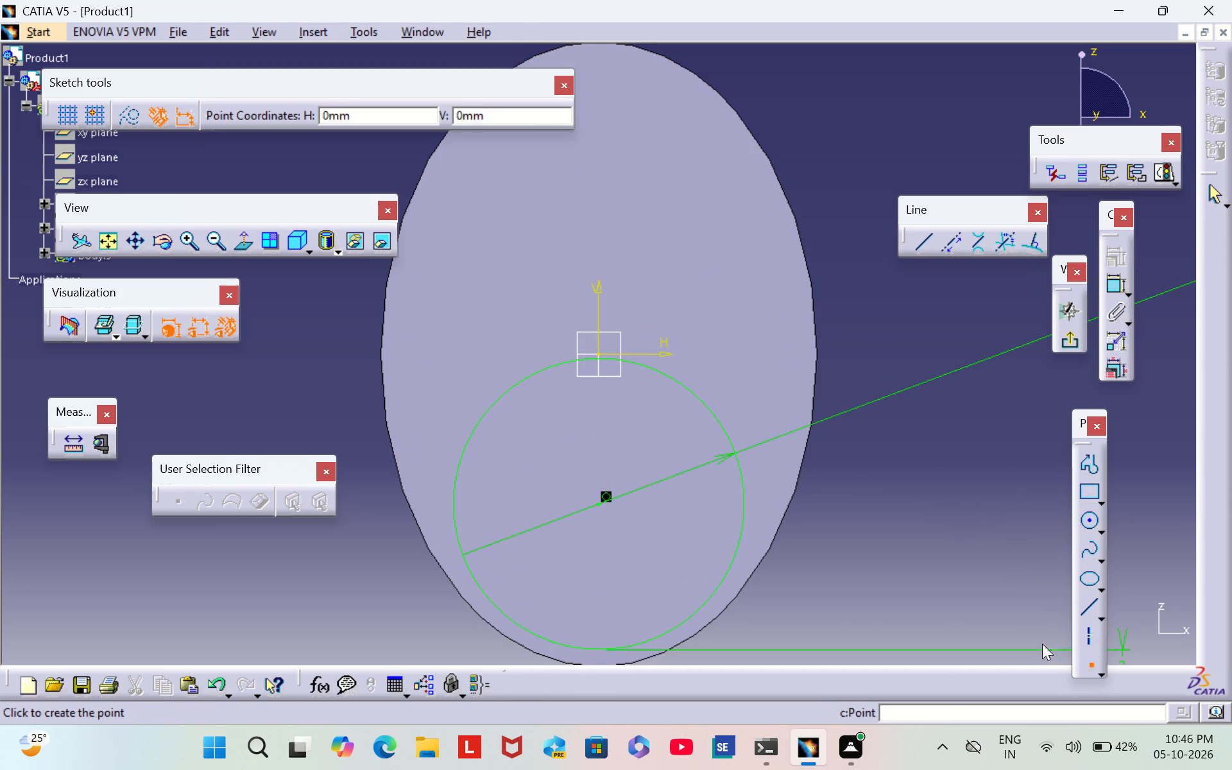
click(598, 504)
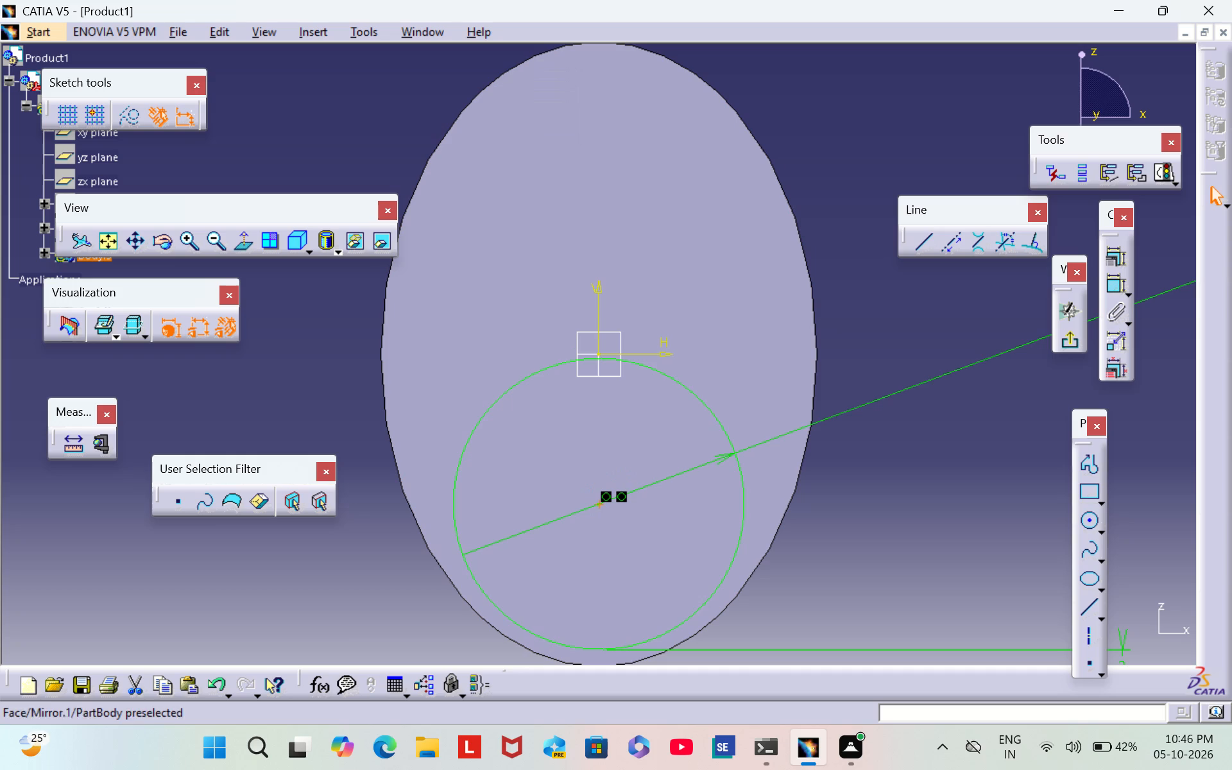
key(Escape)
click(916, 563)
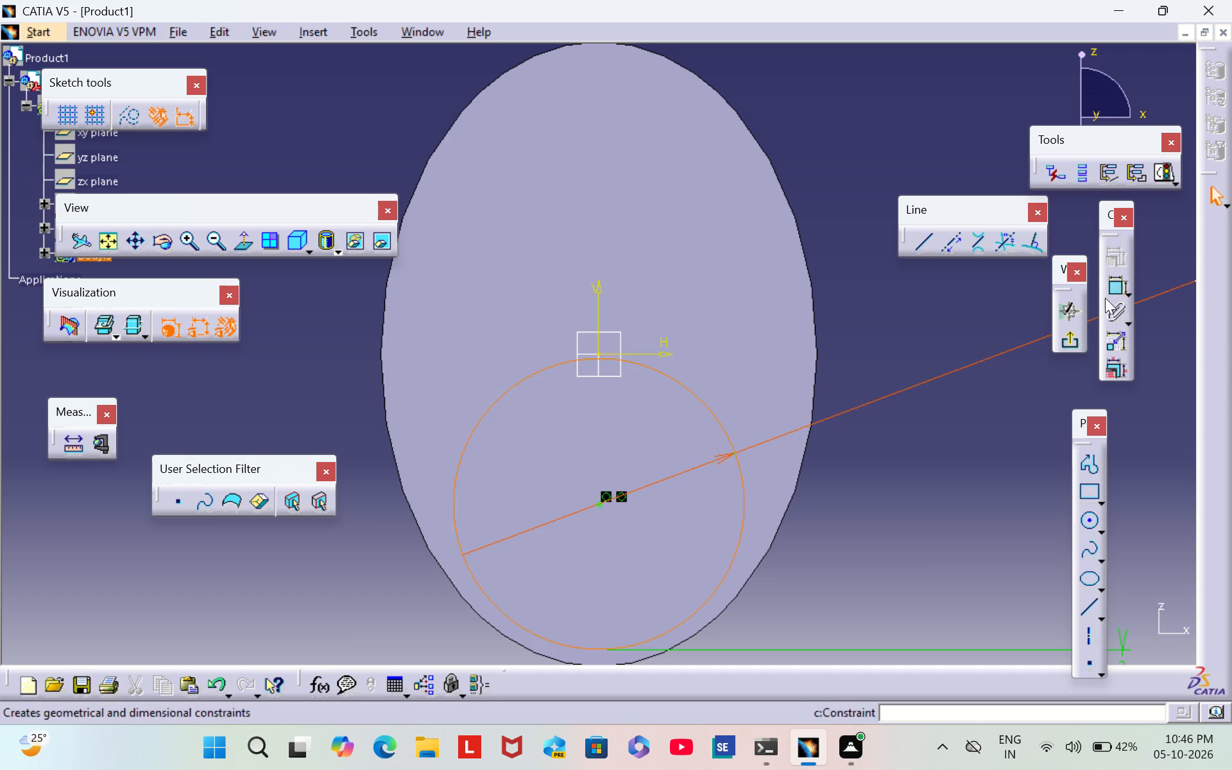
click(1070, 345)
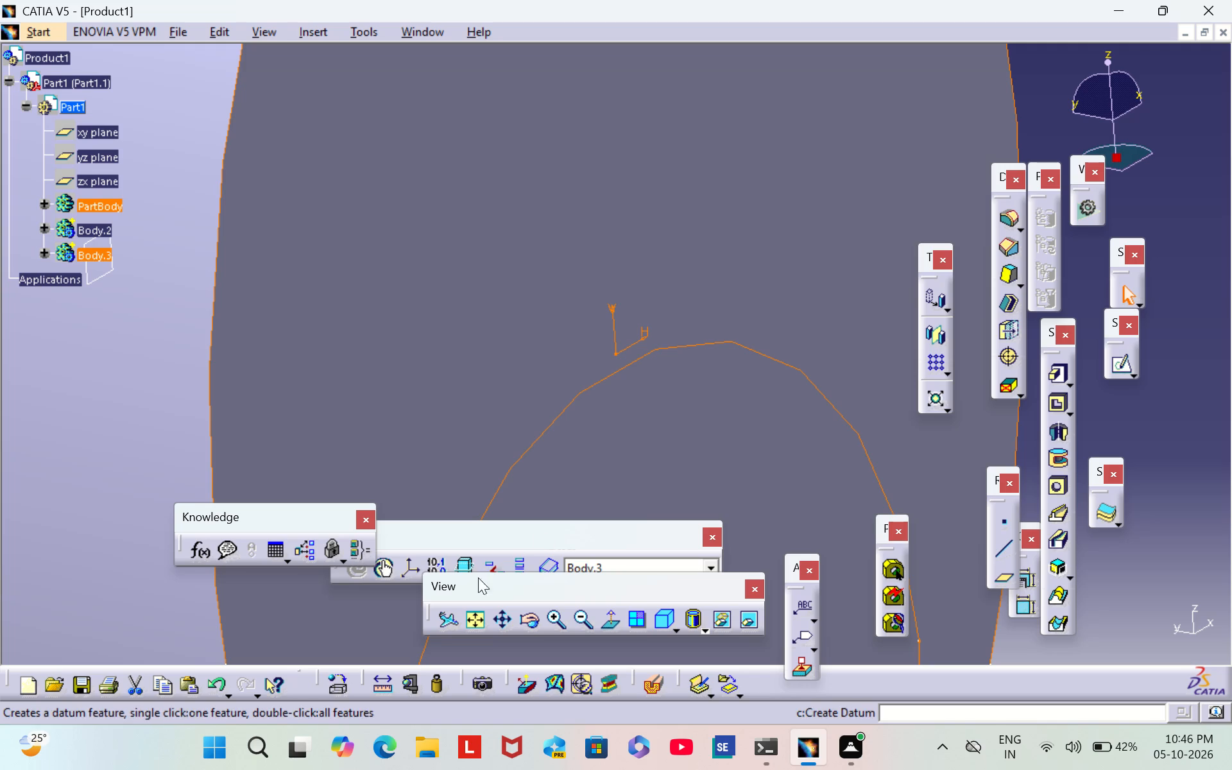
Delete the circle sketch from the outer face of the end disc.
click(574, 619)
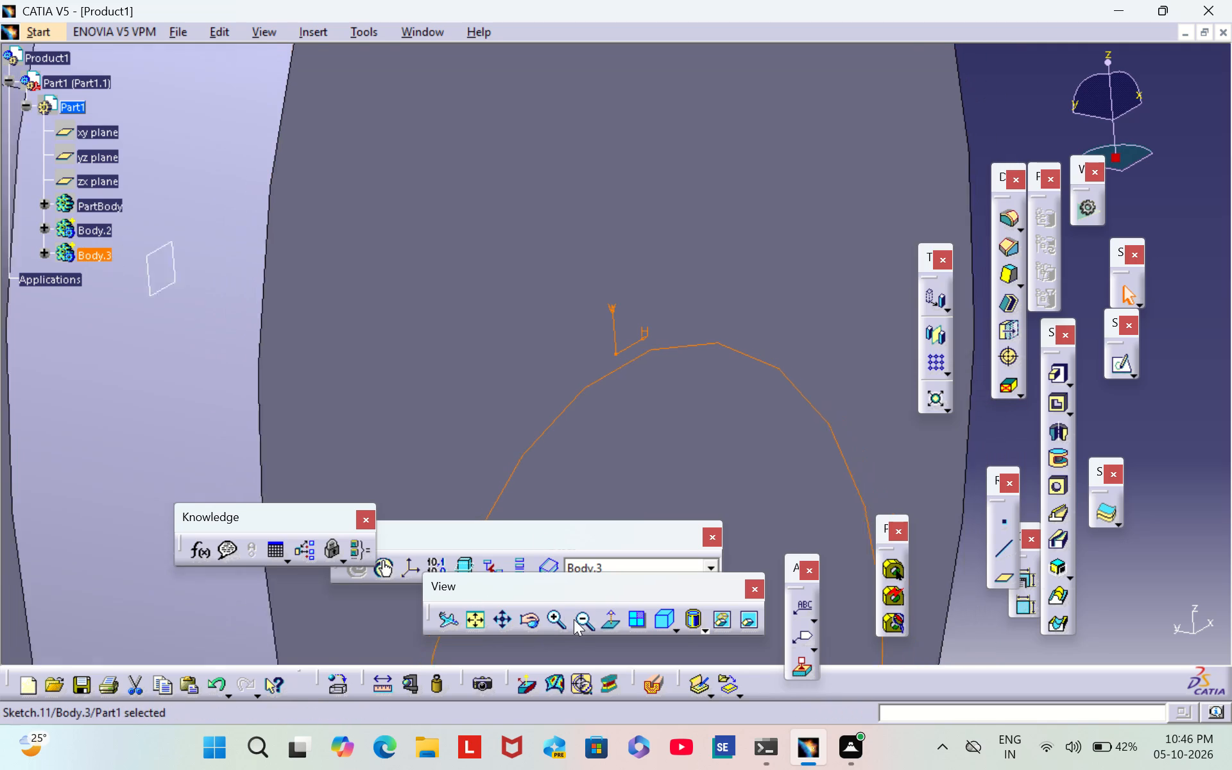
click(575, 619)
click(575, 619)
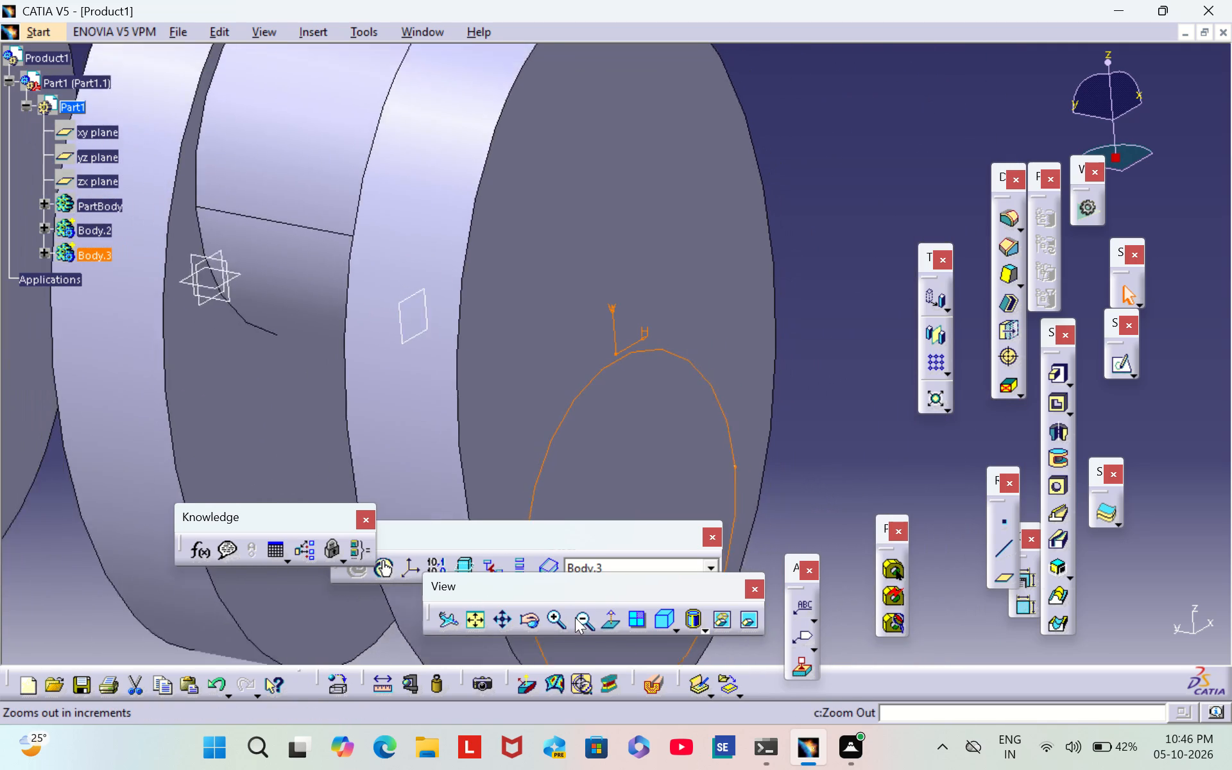
triple_click(586, 617)
double_click(586, 617)
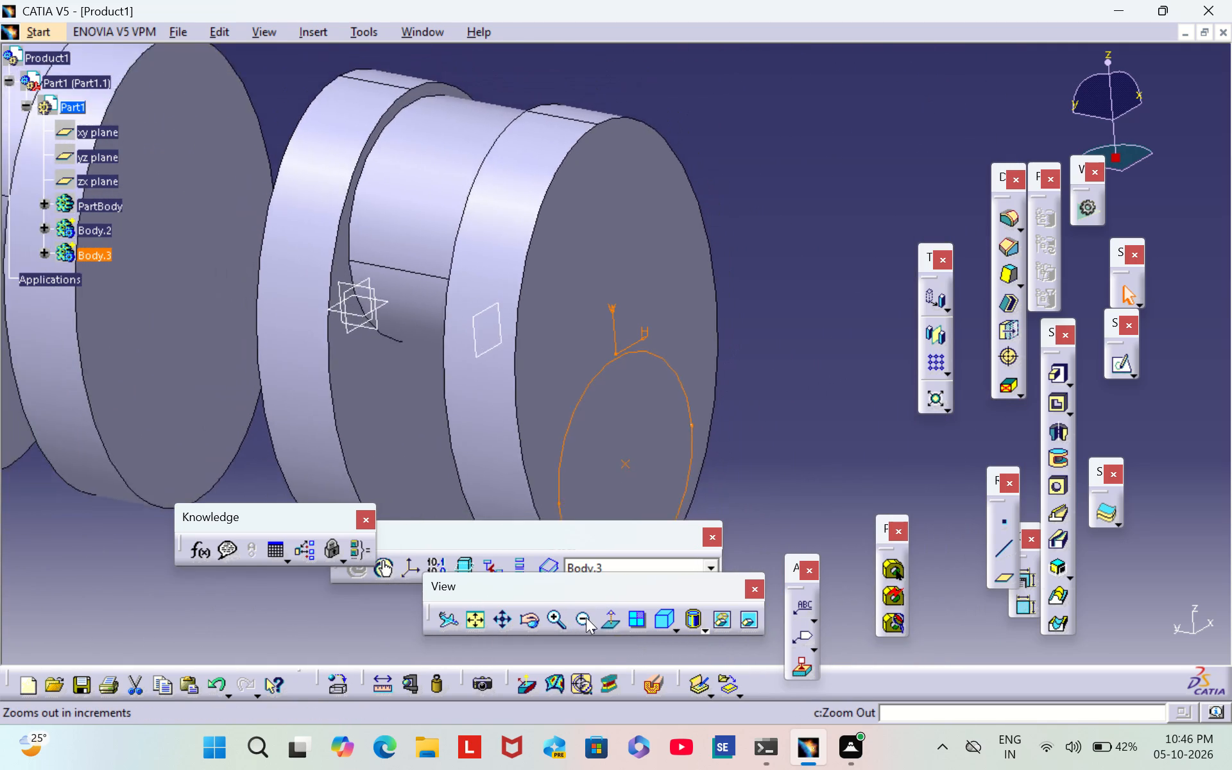
click(586, 617)
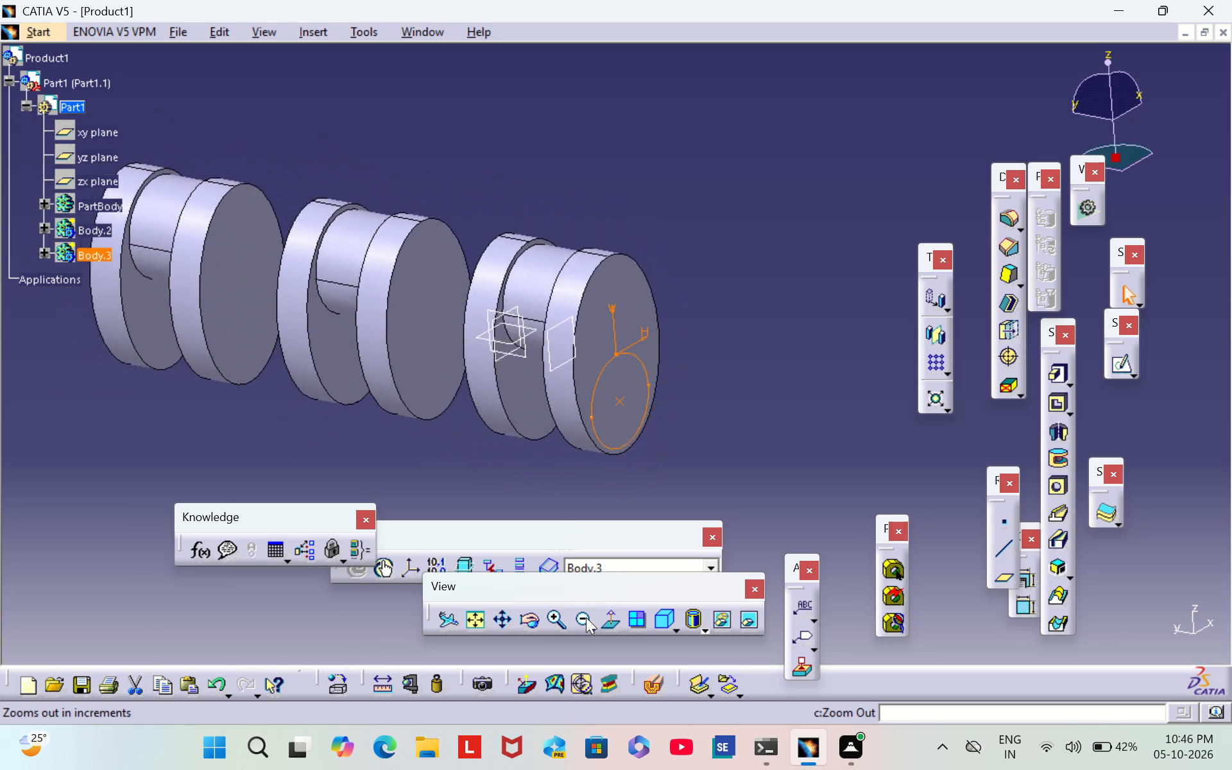
click(586, 617)
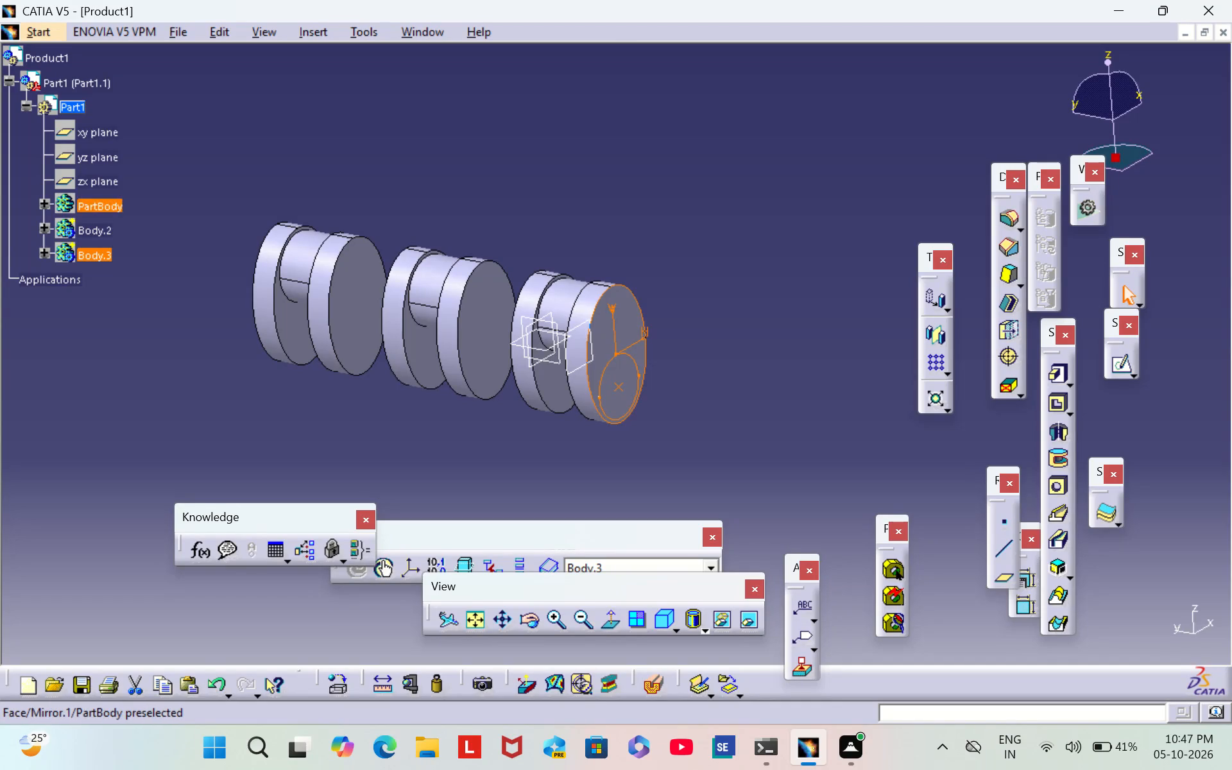
click(638, 377)
right_click(638, 376)
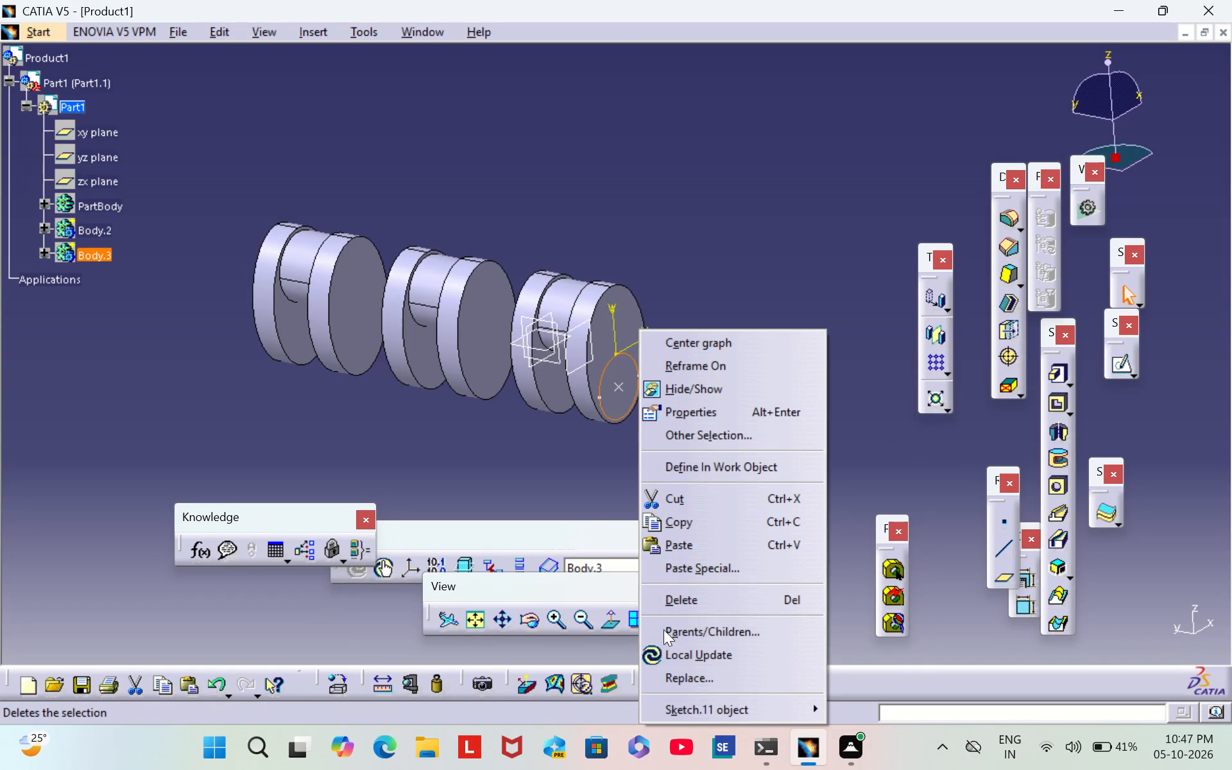
click(697, 604)
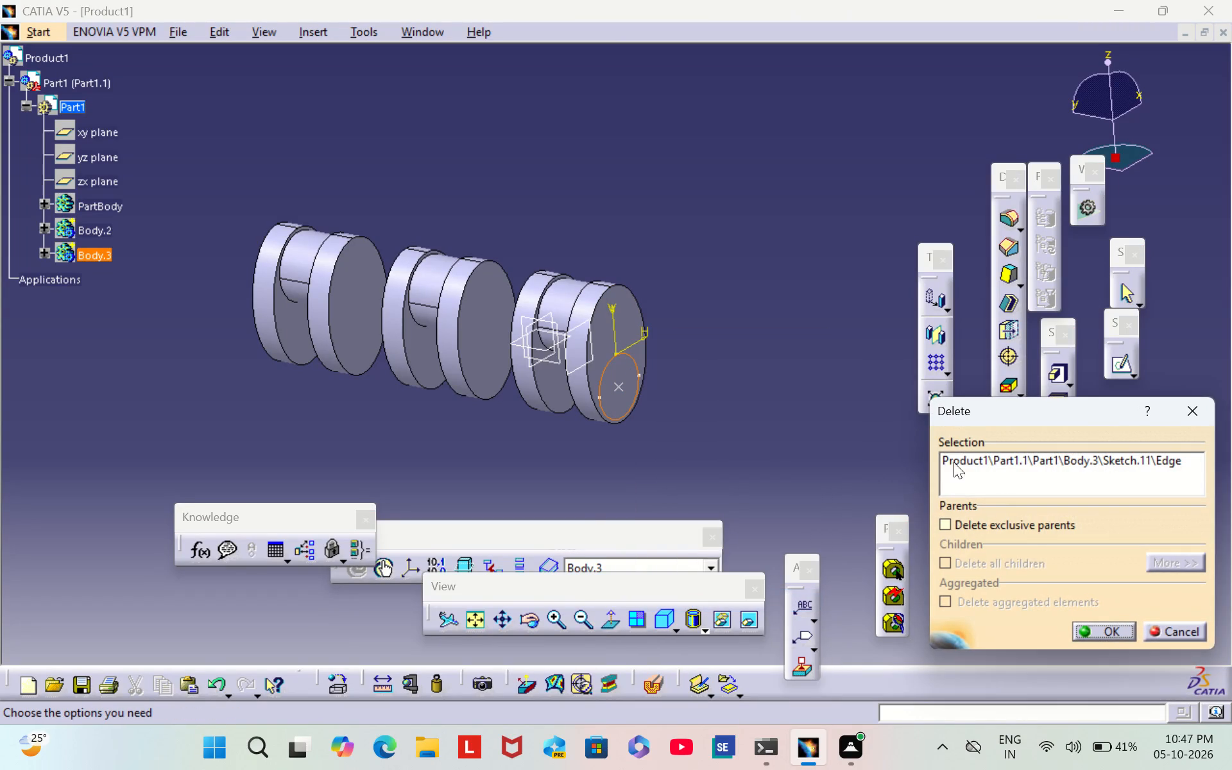
click(1114, 636)
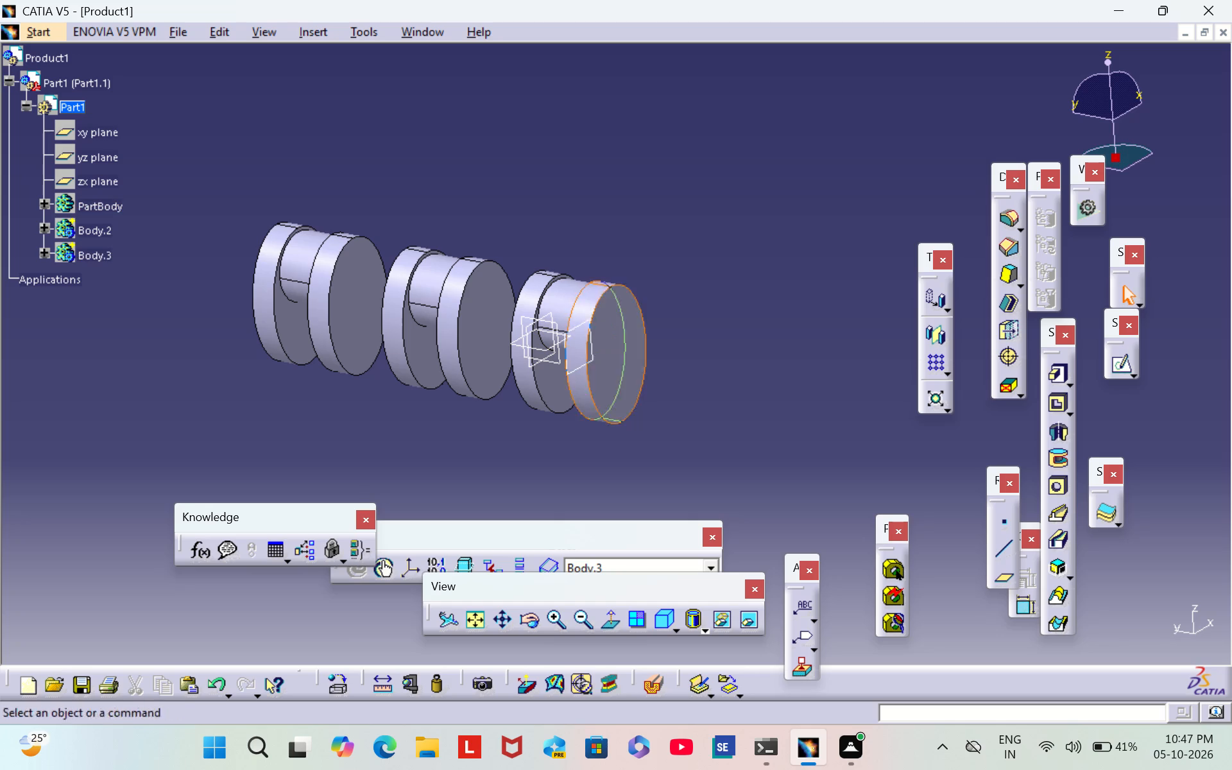
Start a sketch on the zx plane and draw a circle about 18 mm in diameter, centred on the V axis in the ellipse's lower half.
click(554, 350)
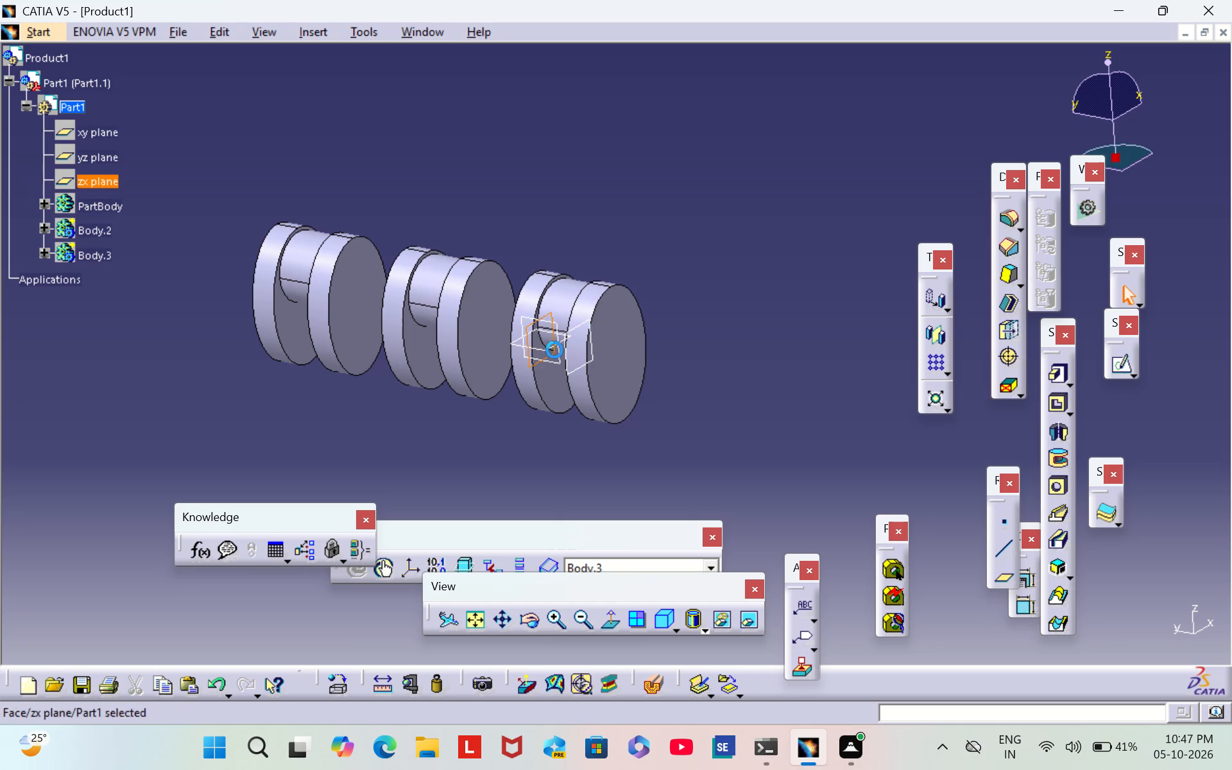
click(1125, 362)
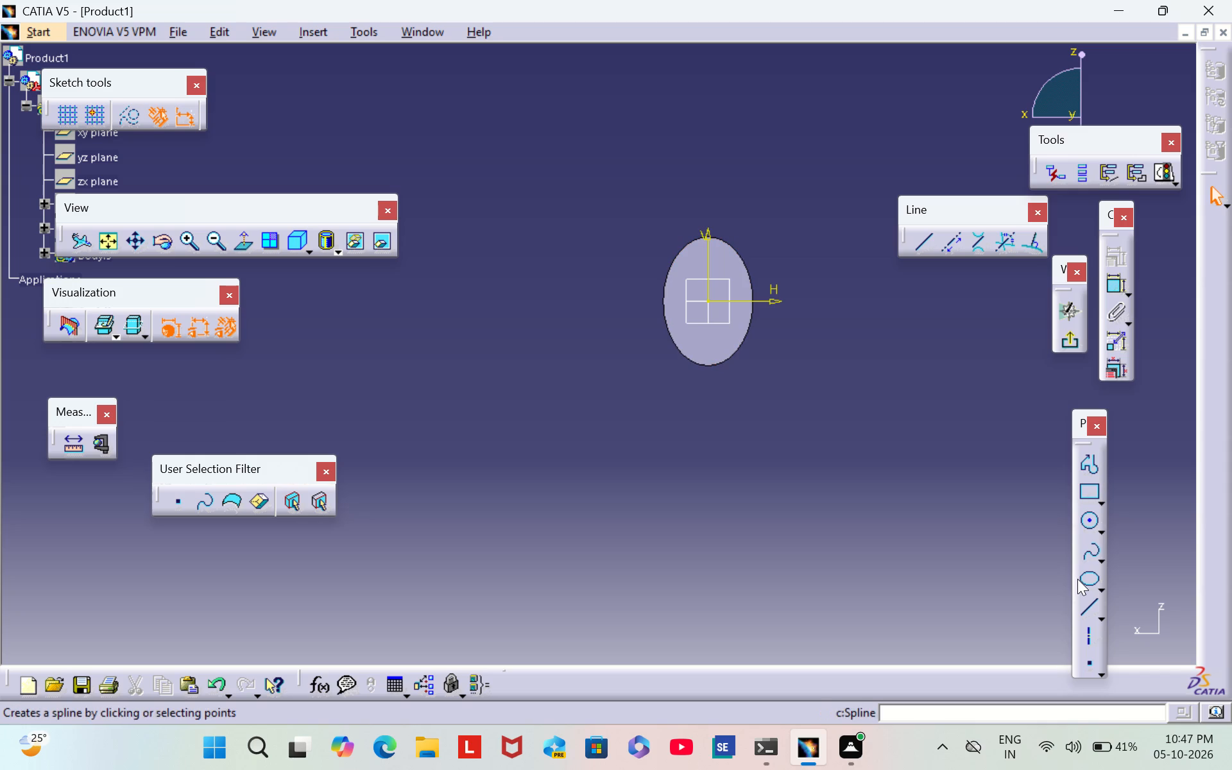
click(1087, 517)
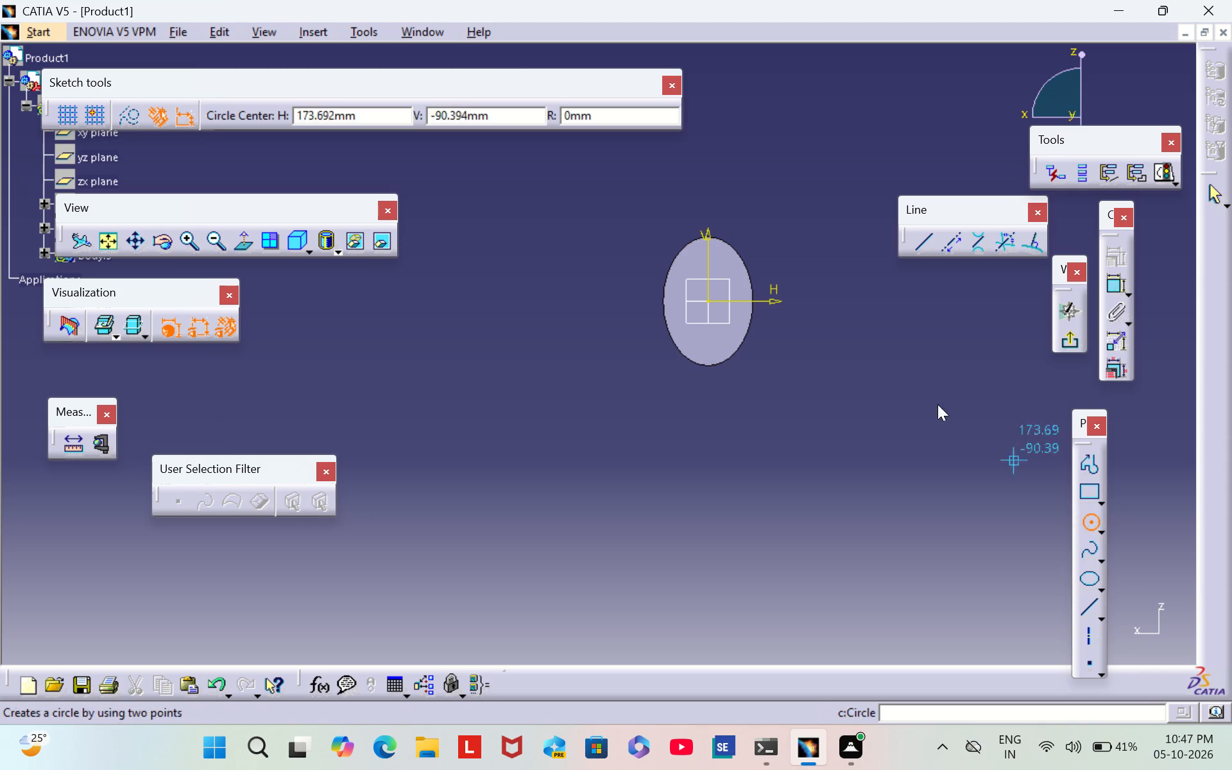
click(711, 341)
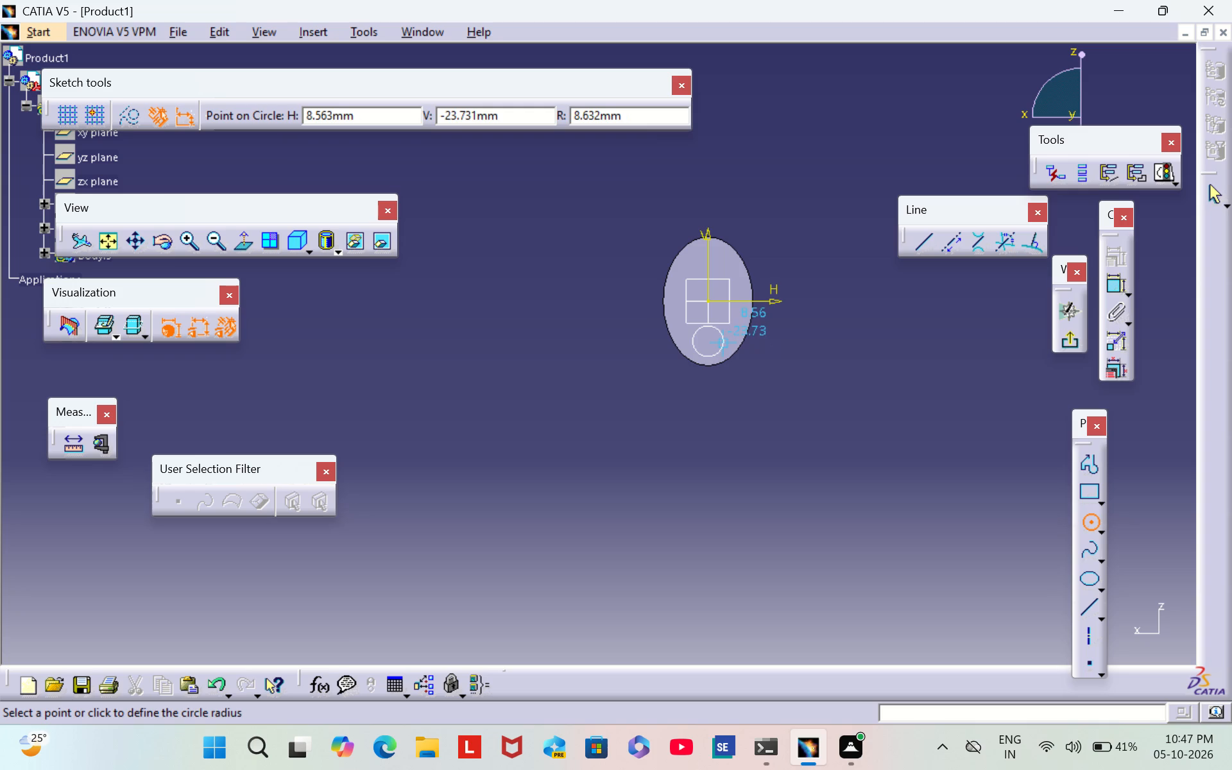
click(724, 346)
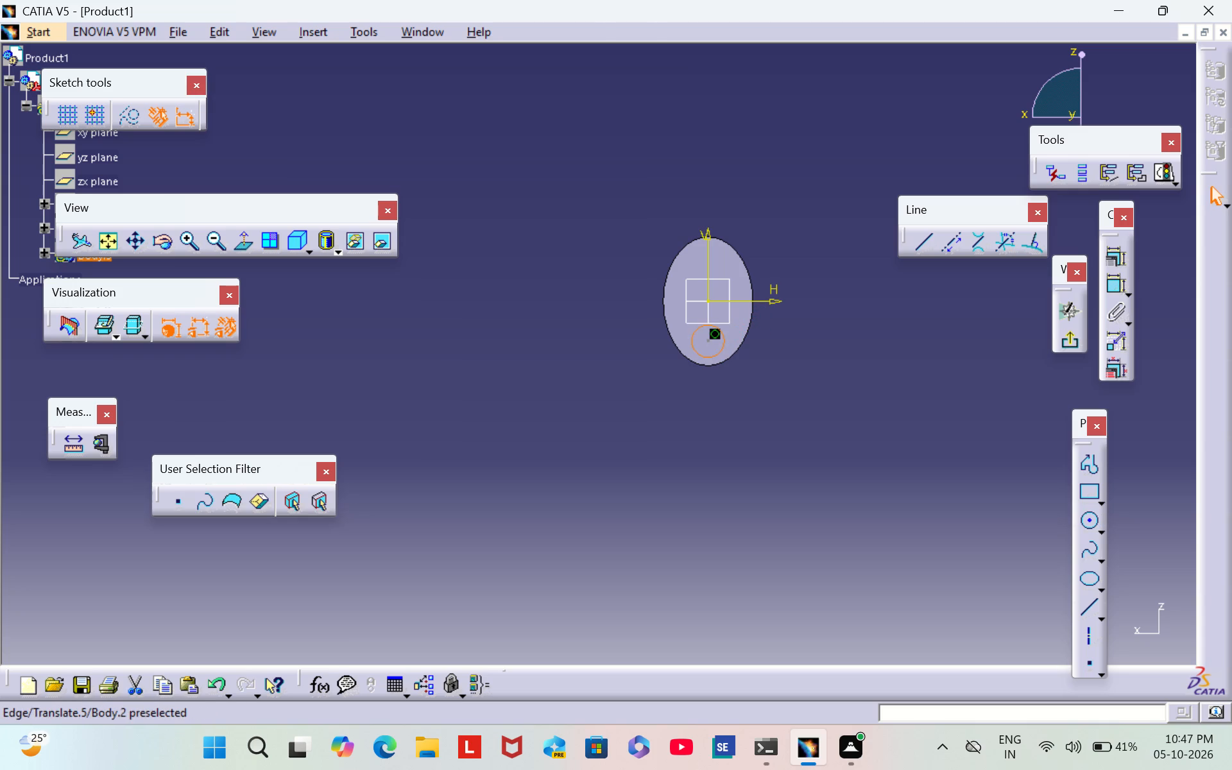
Add an offset constraint between the bottom of the circle and the ellipse's lower edge, placing the dimension beside the ellipse.
click(190, 238)
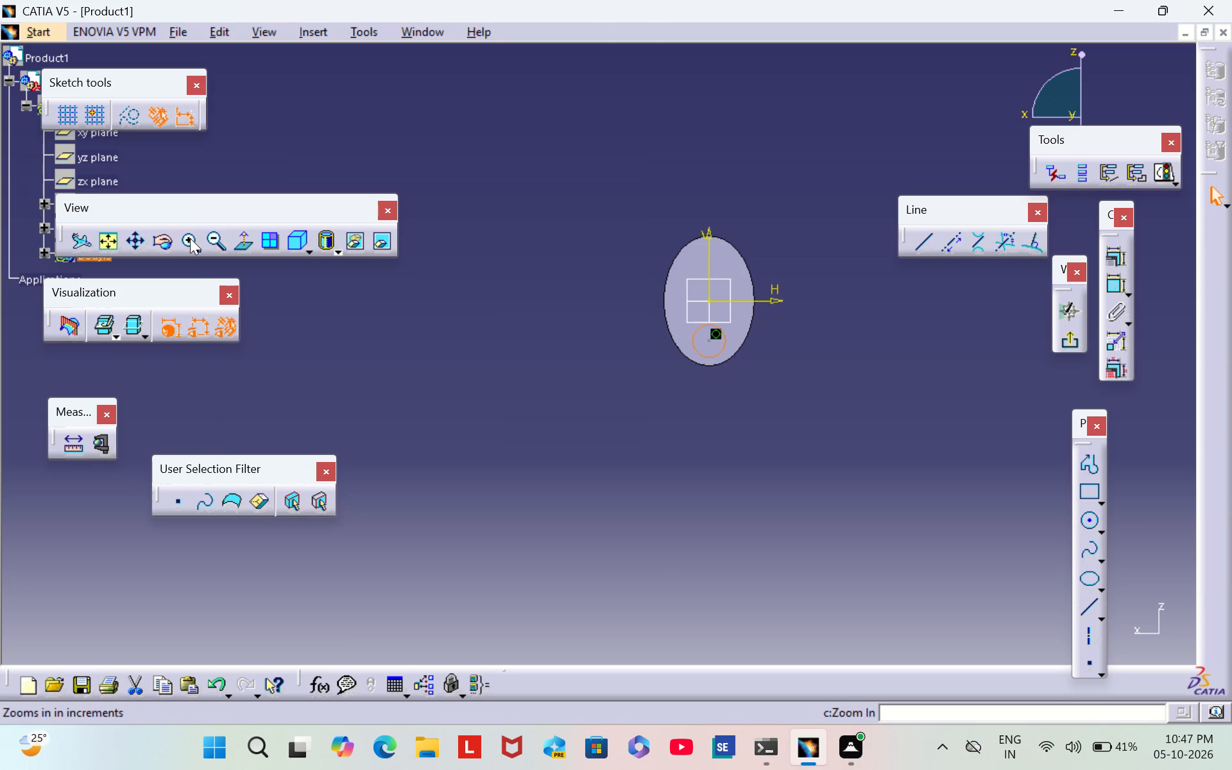
click(190, 239)
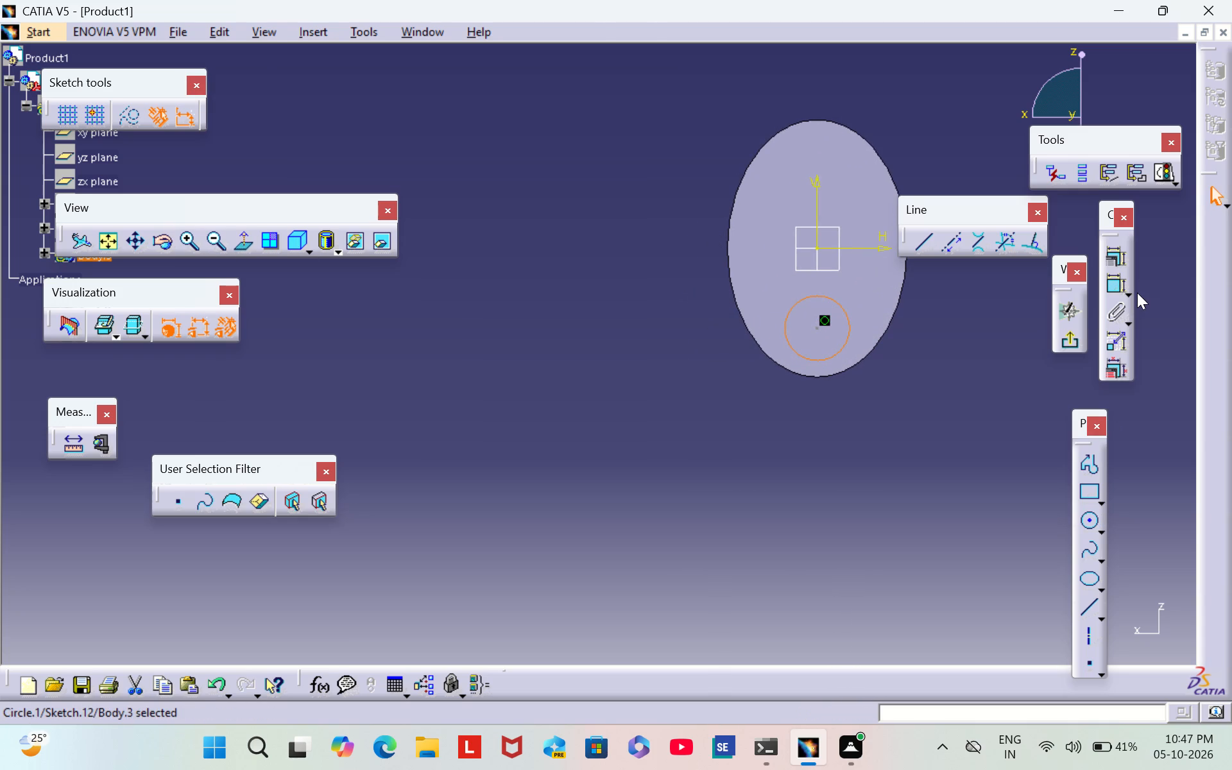
key(Escape)
key(Escape)
click(1118, 289)
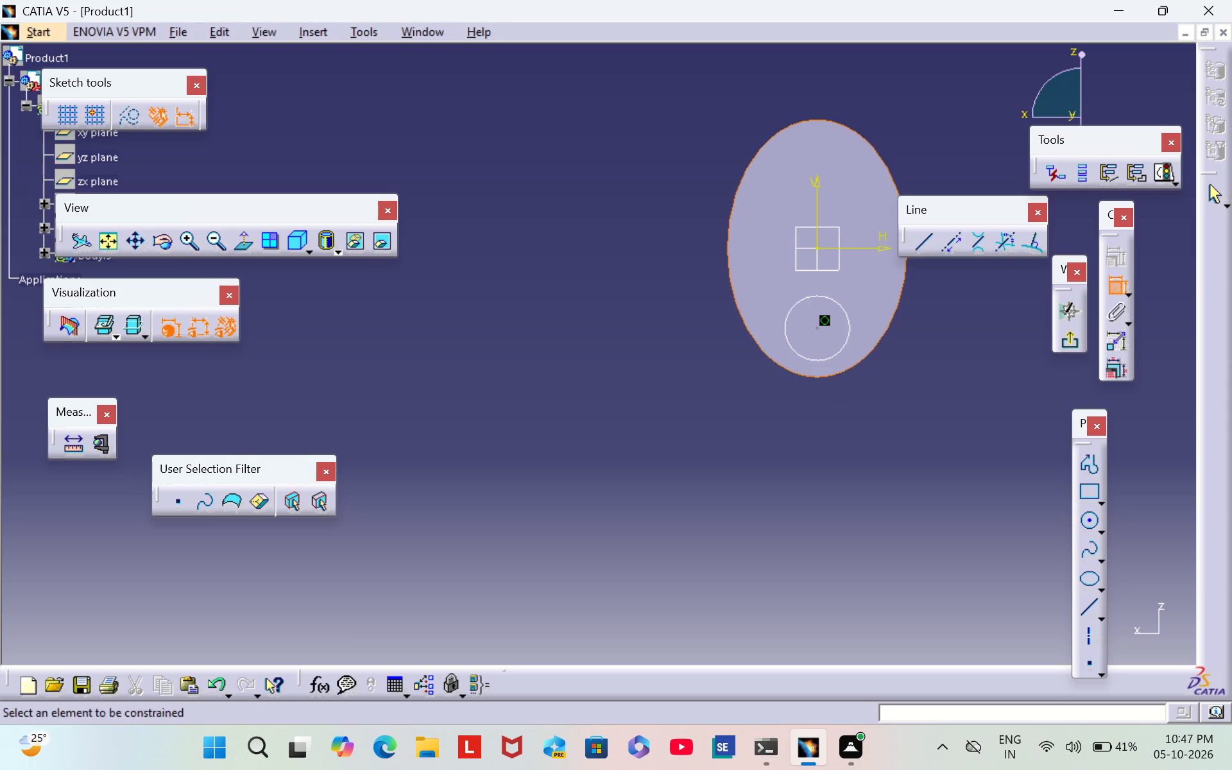
click(820, 377)
click(820, 360)
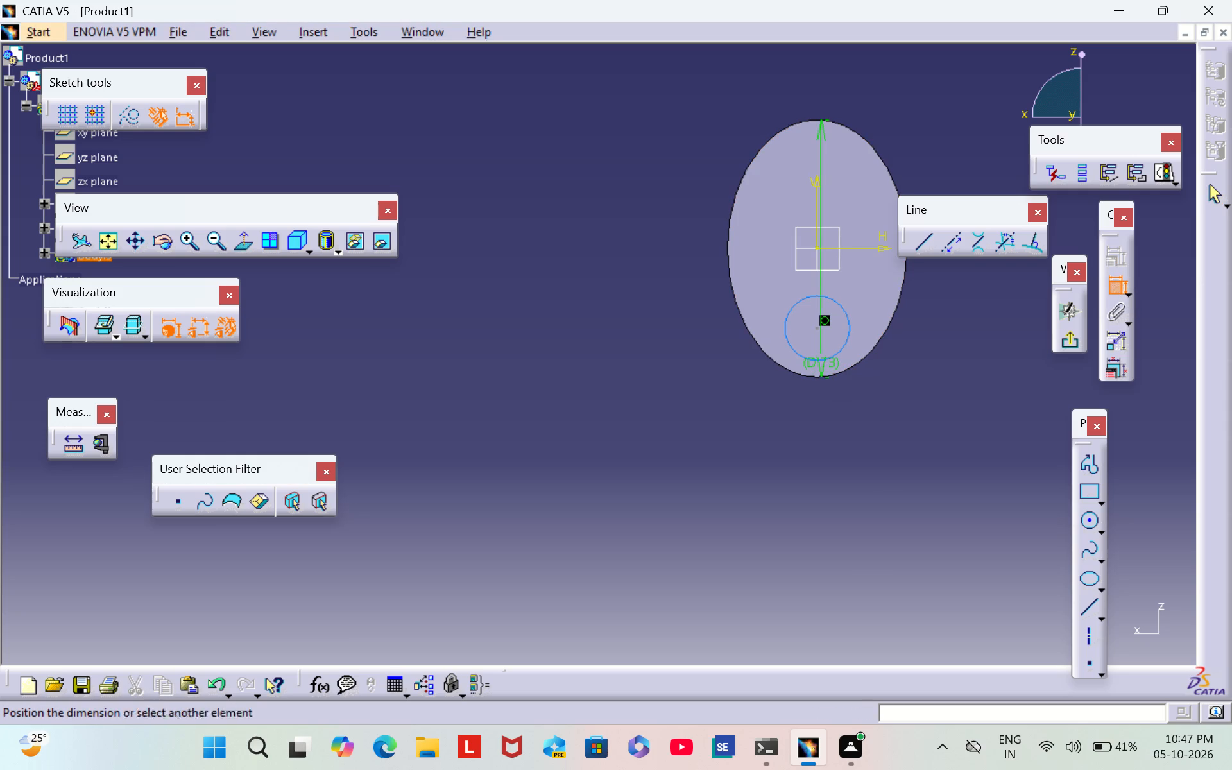
click(963, 366)
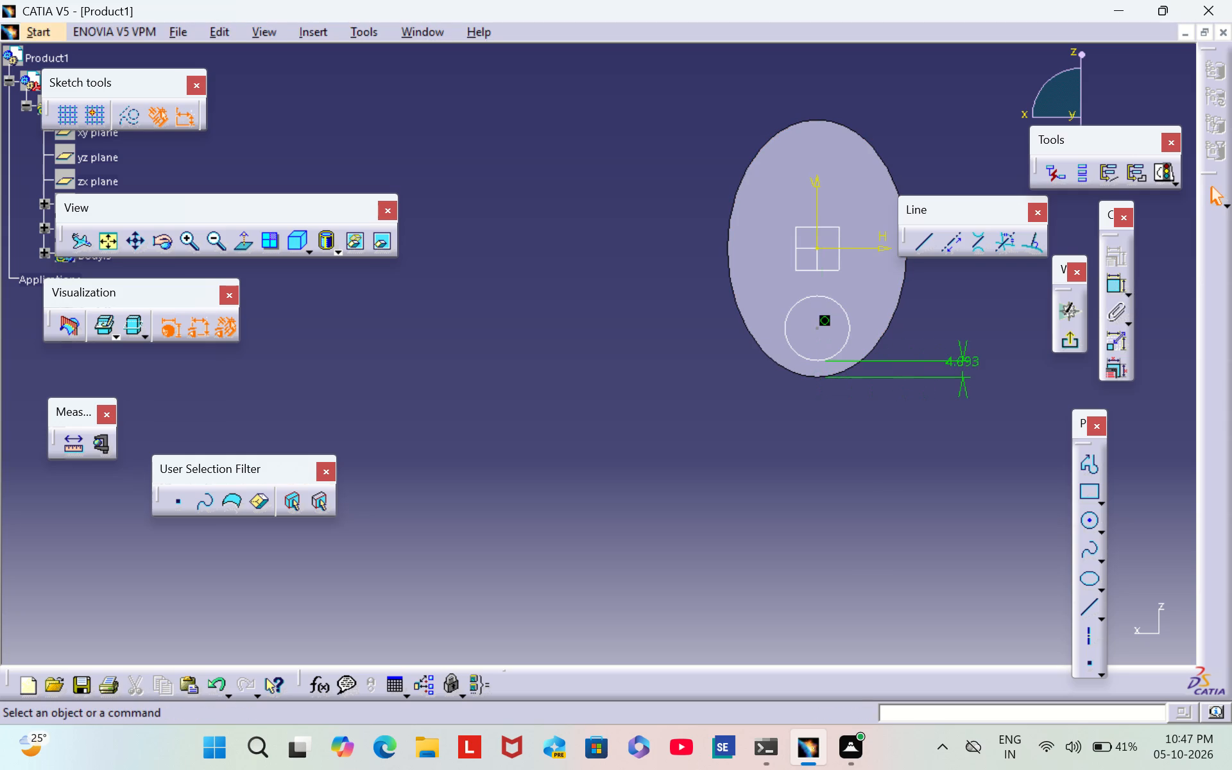
Set the offset between the circle's bottom and the ellipse's lower edge to 2 mm.
double_click(963, 364)
key(BackSpace)
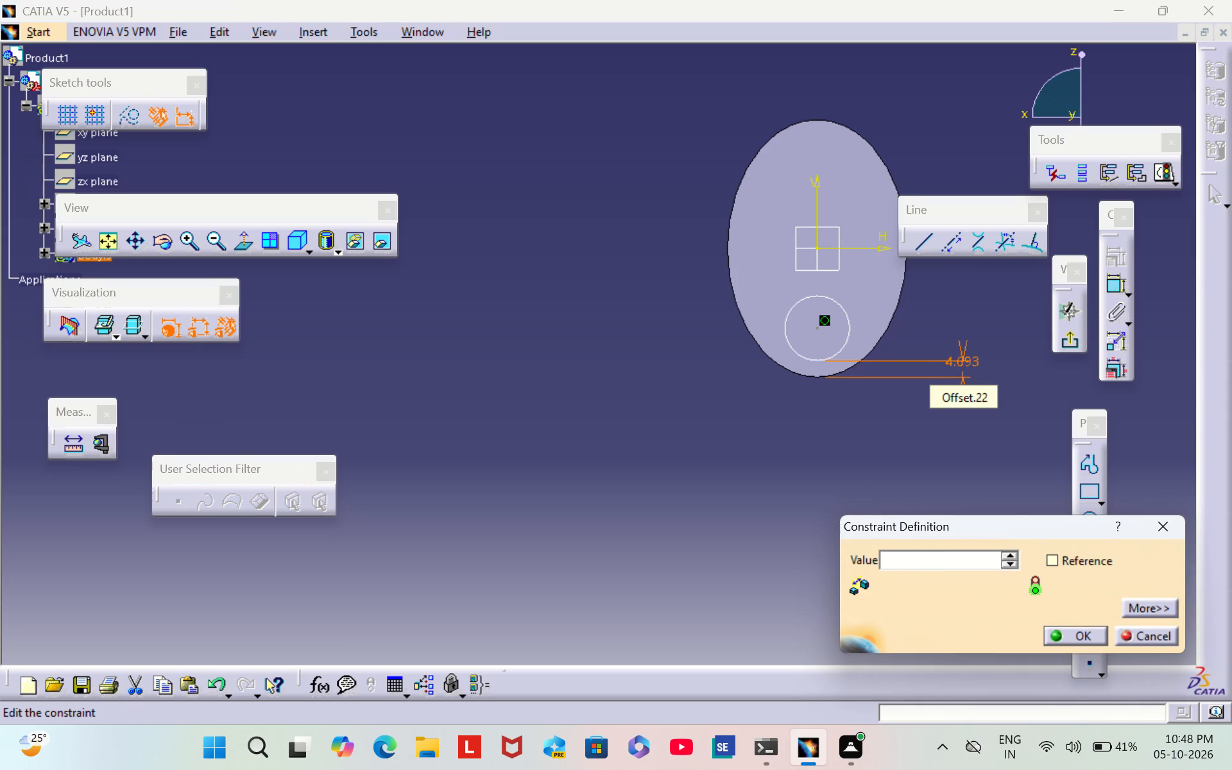
key(2)
click(1074, 635)
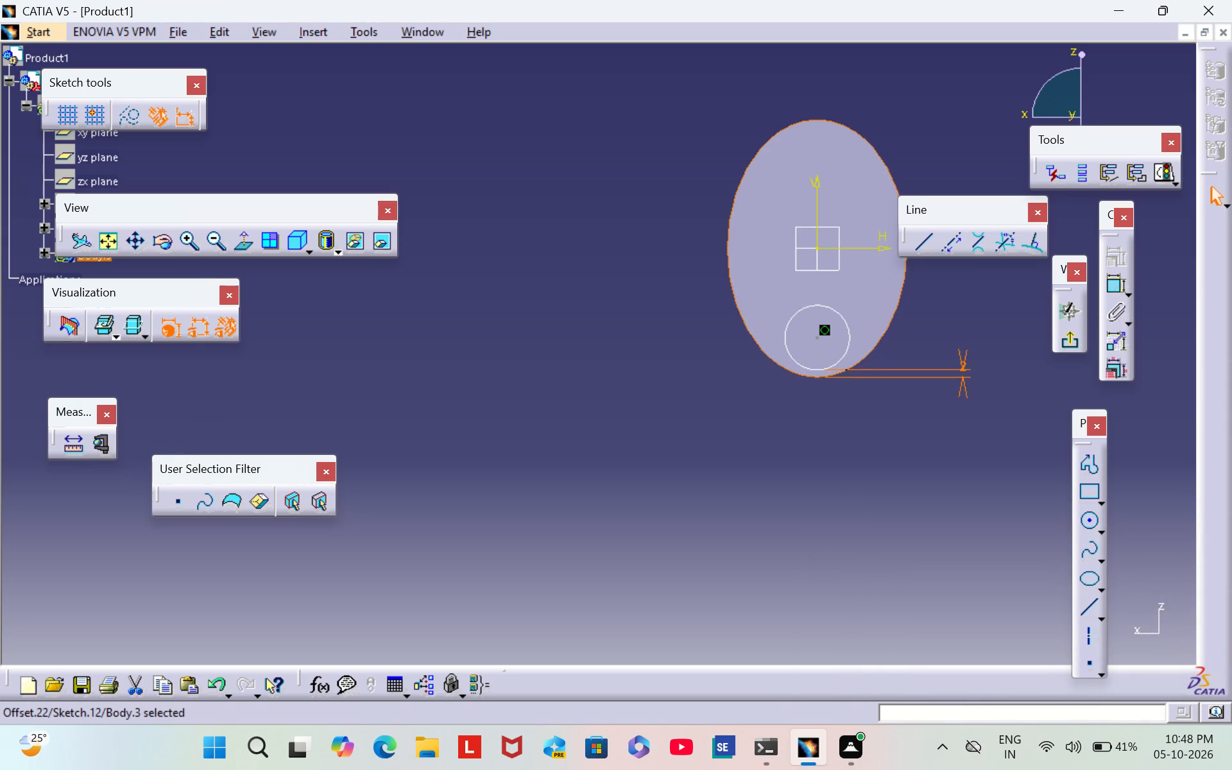
Dimension the circle's diameter, set it to 34 mm and exit the sketch.
click(1108, 284)
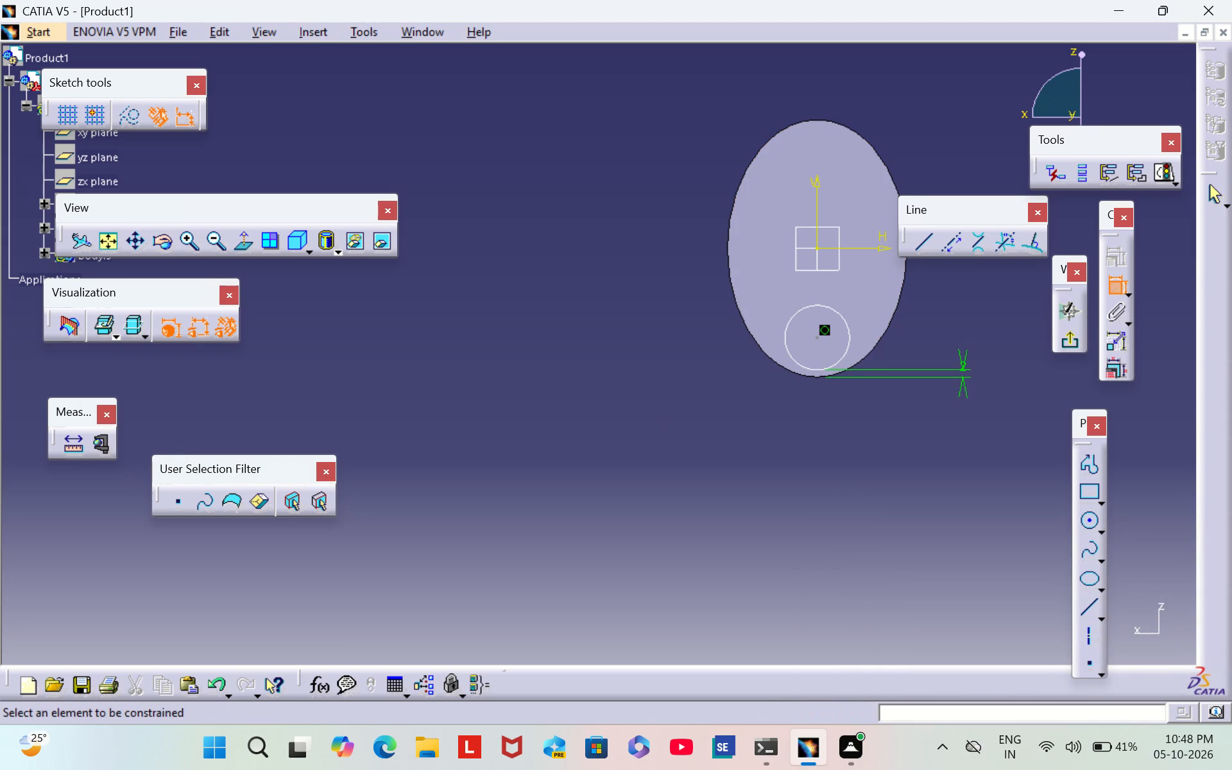
click(785, 345)
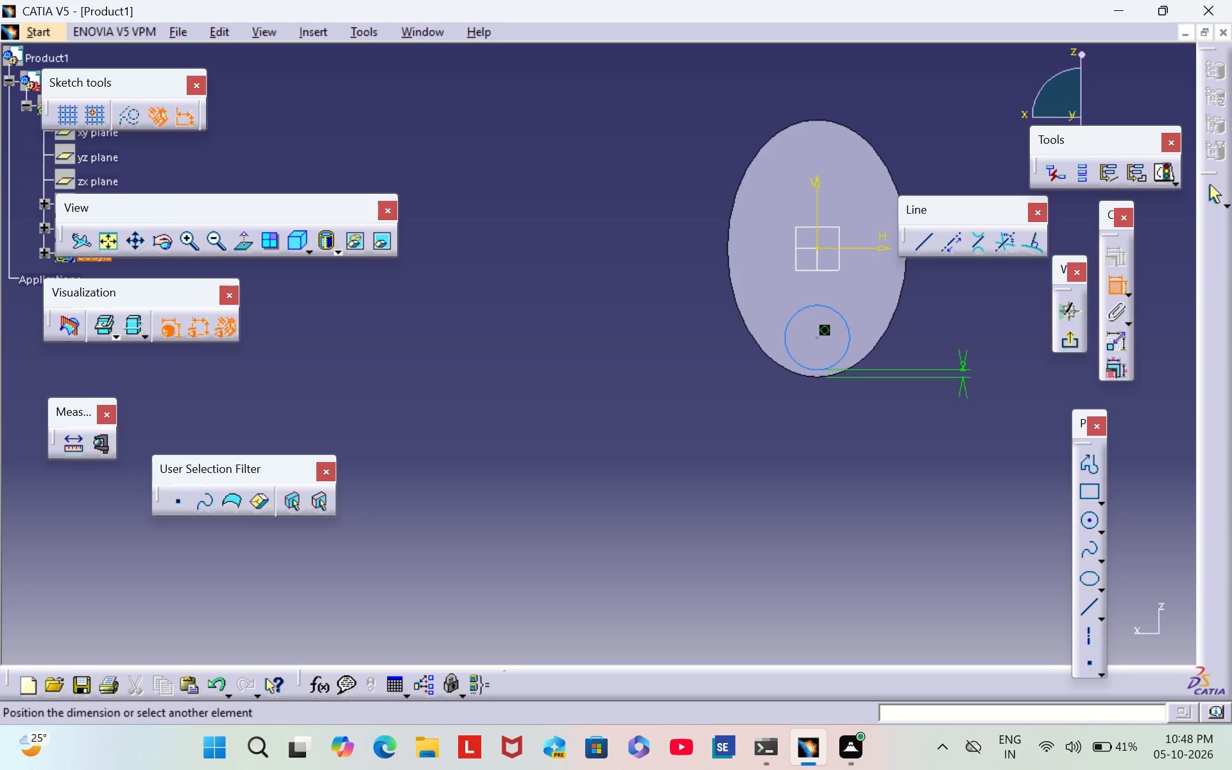
click(687, 441)
double_click(687, 436)
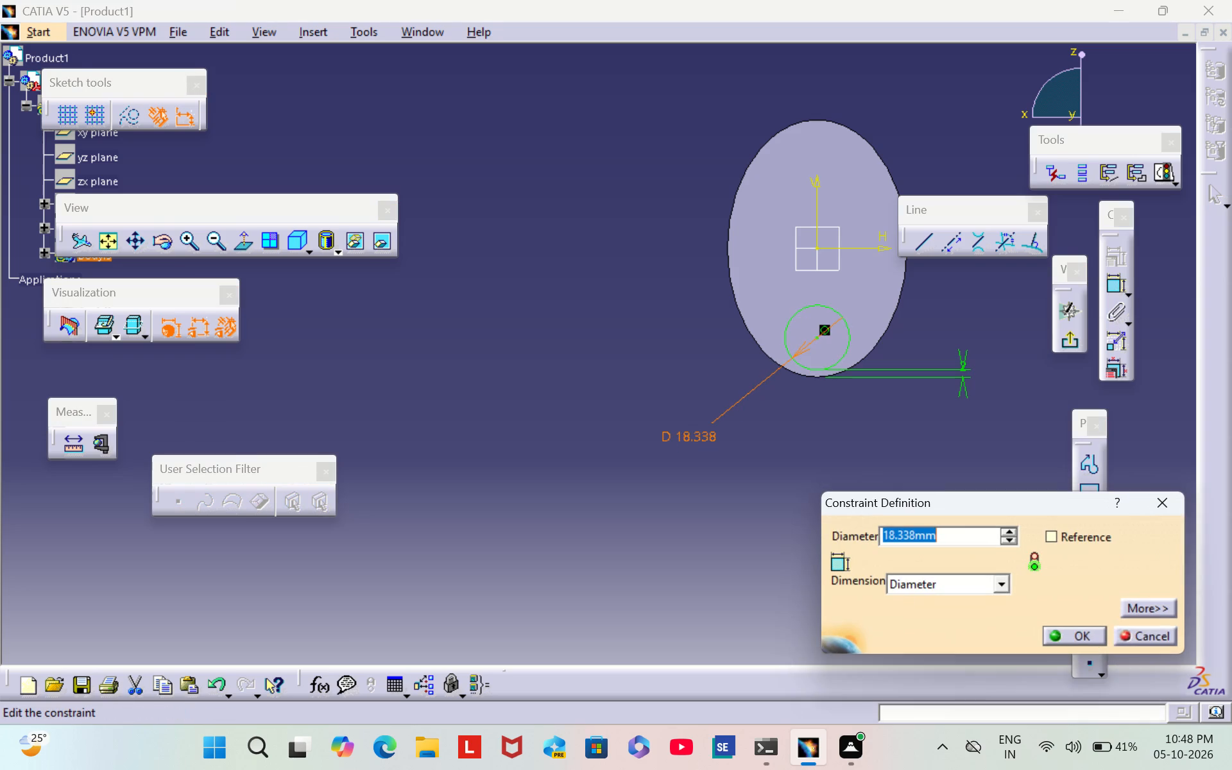
key(BackSpace)
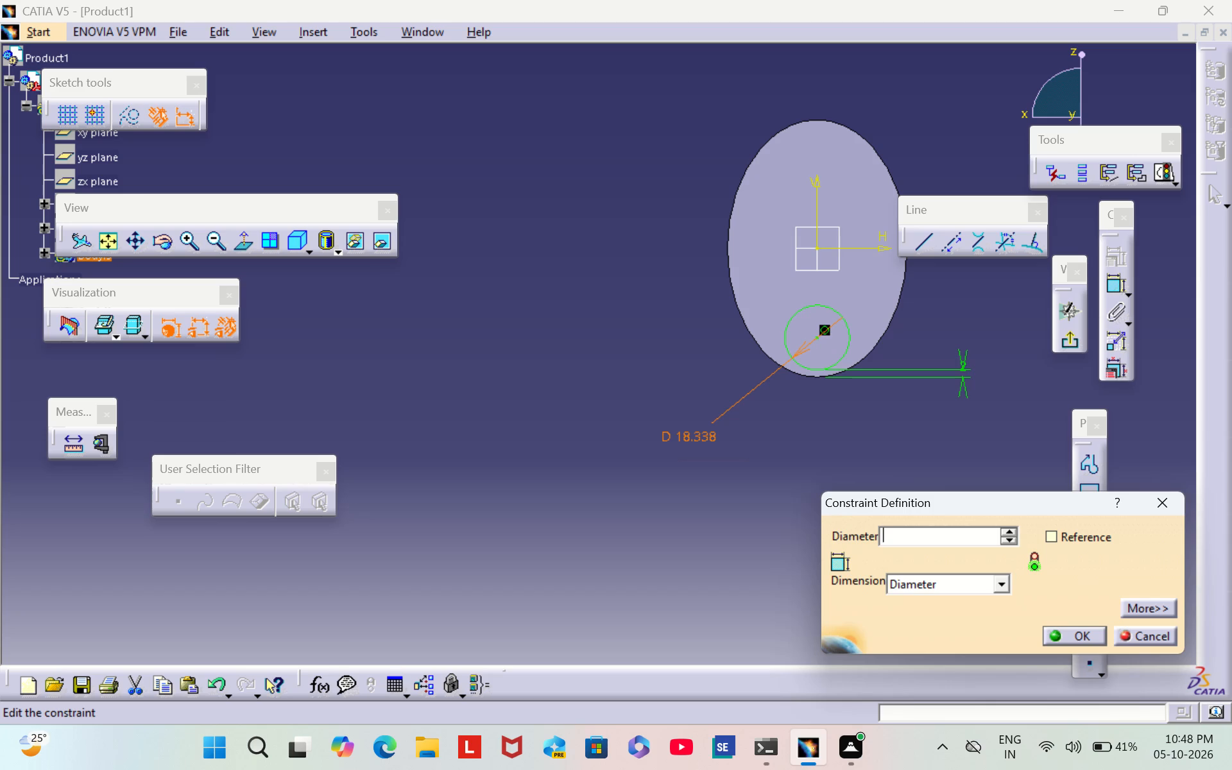
text(34)
click(1090, 638)
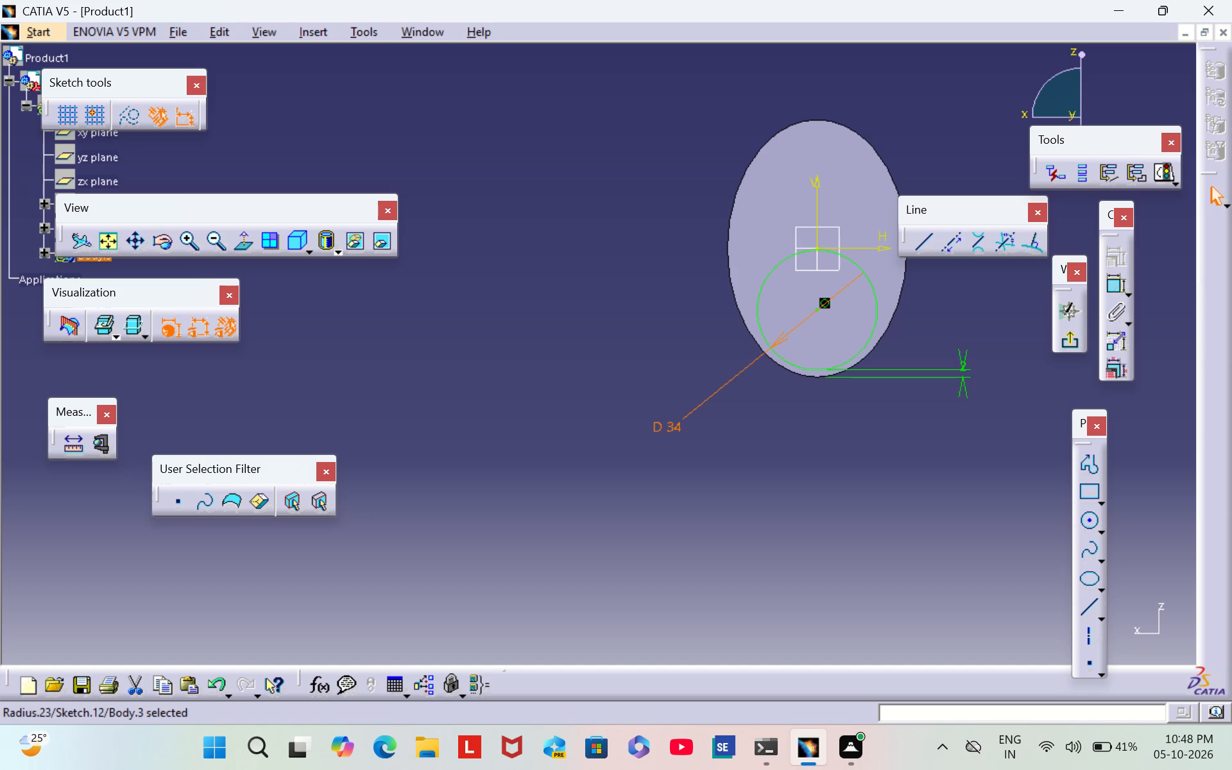
click(1078, 345)
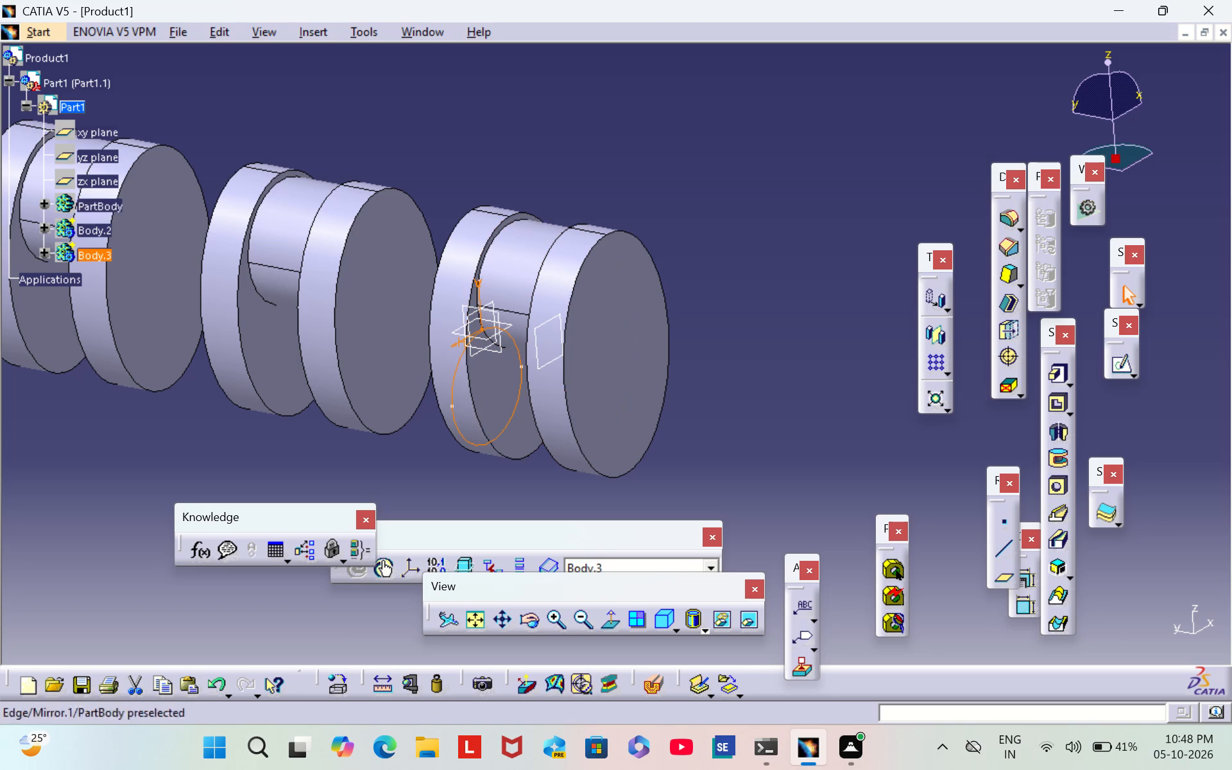
click(812, 435)
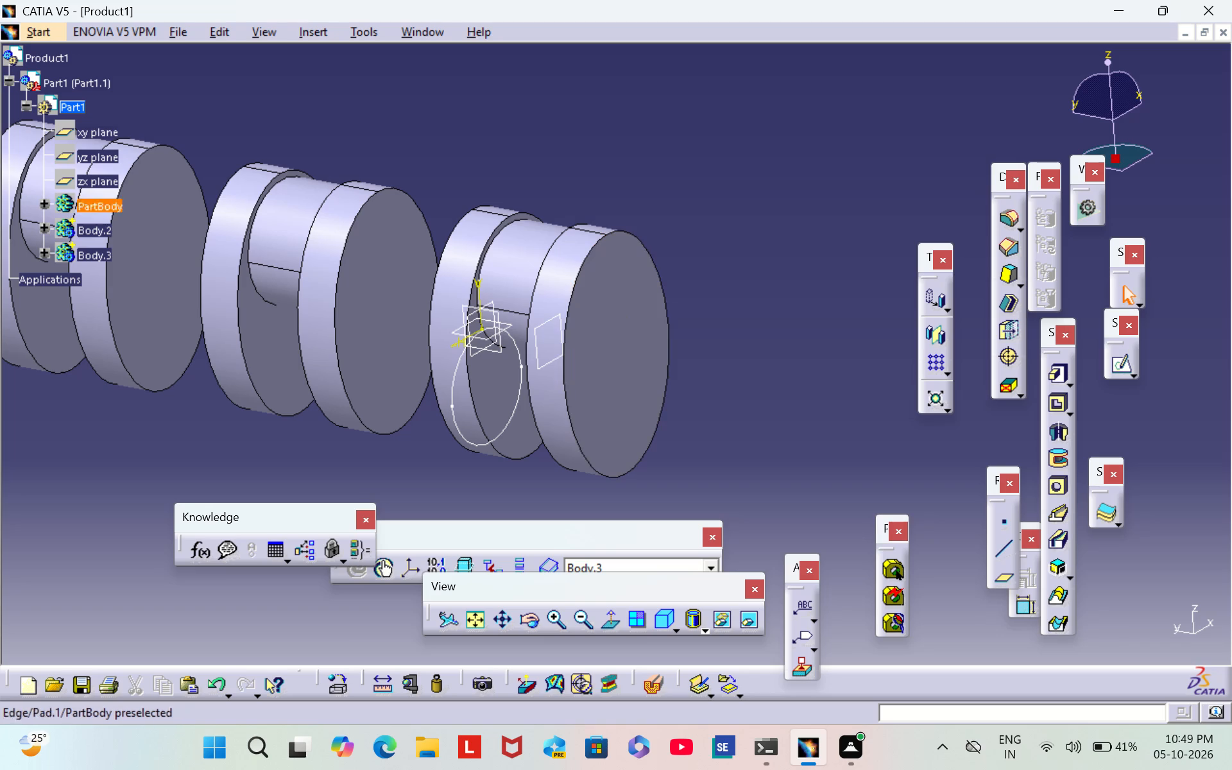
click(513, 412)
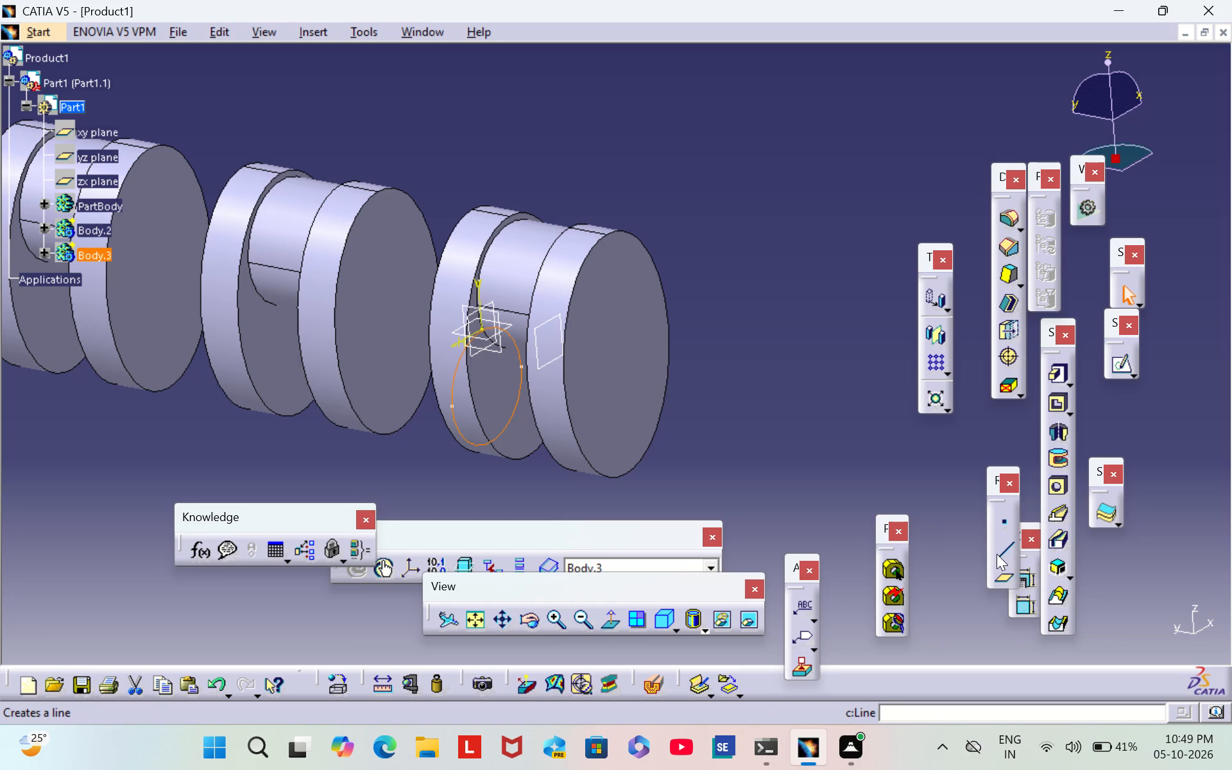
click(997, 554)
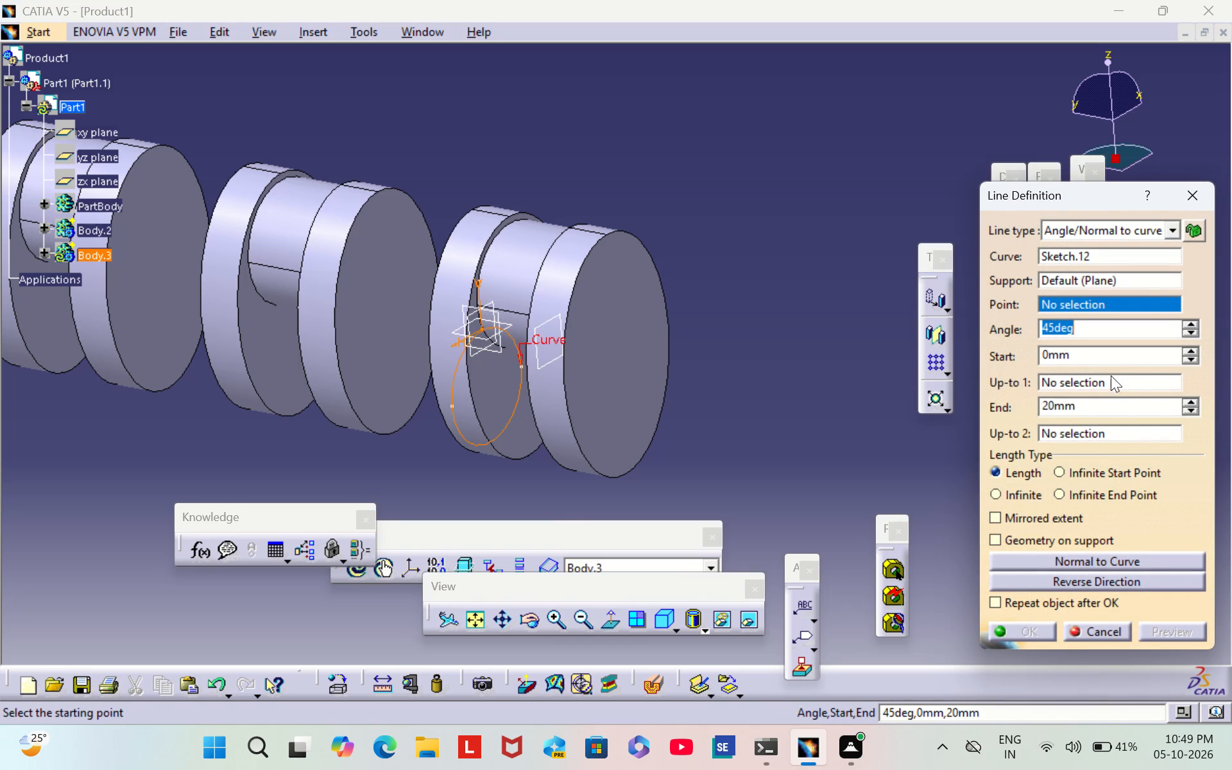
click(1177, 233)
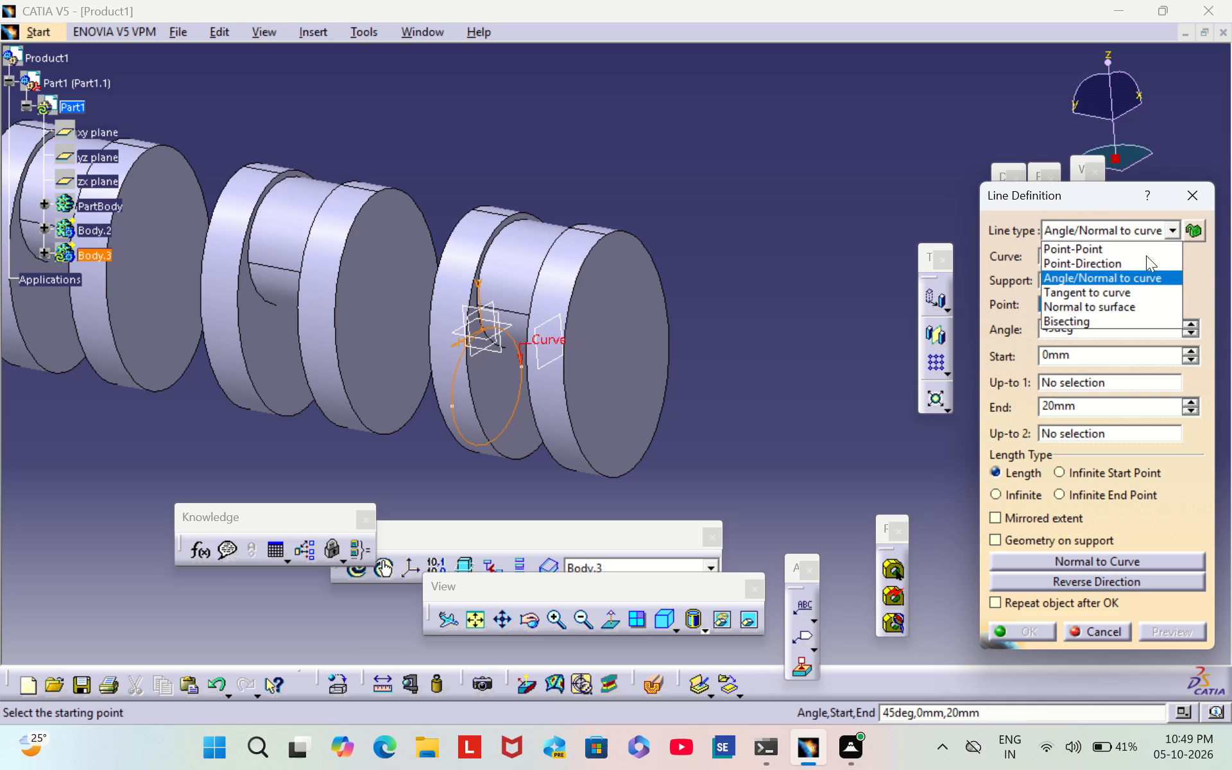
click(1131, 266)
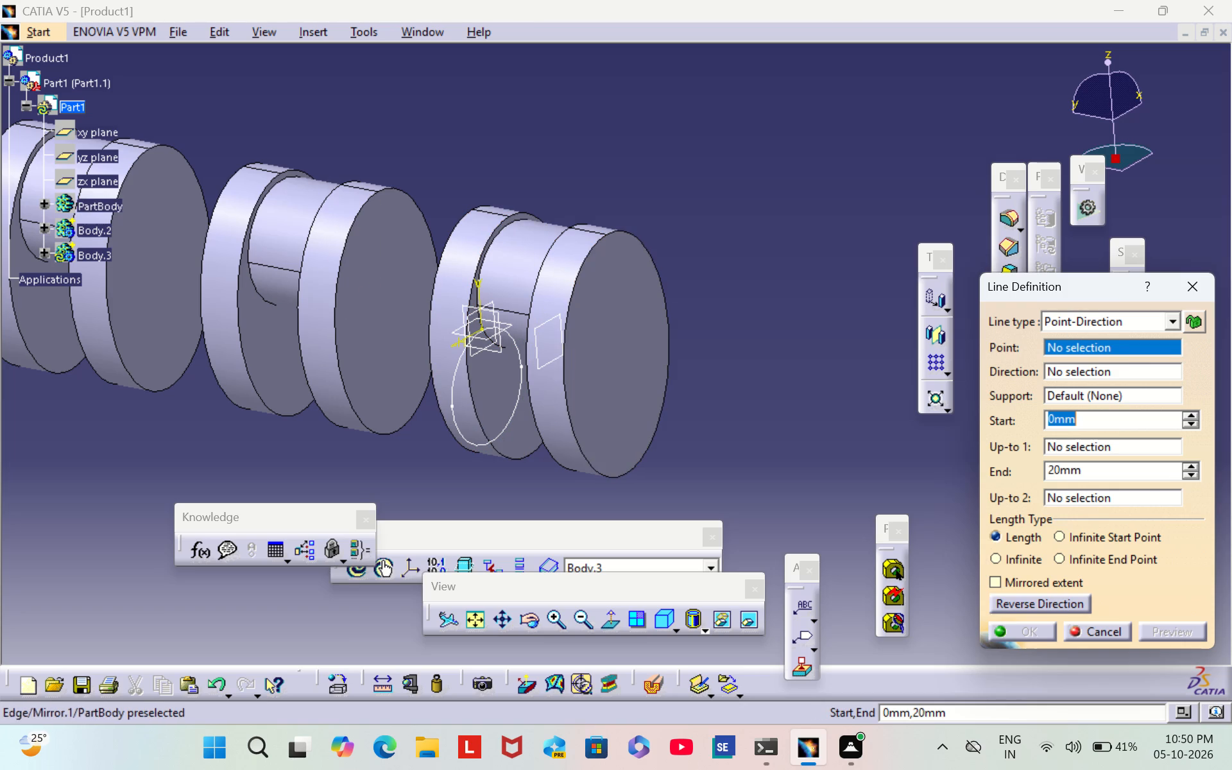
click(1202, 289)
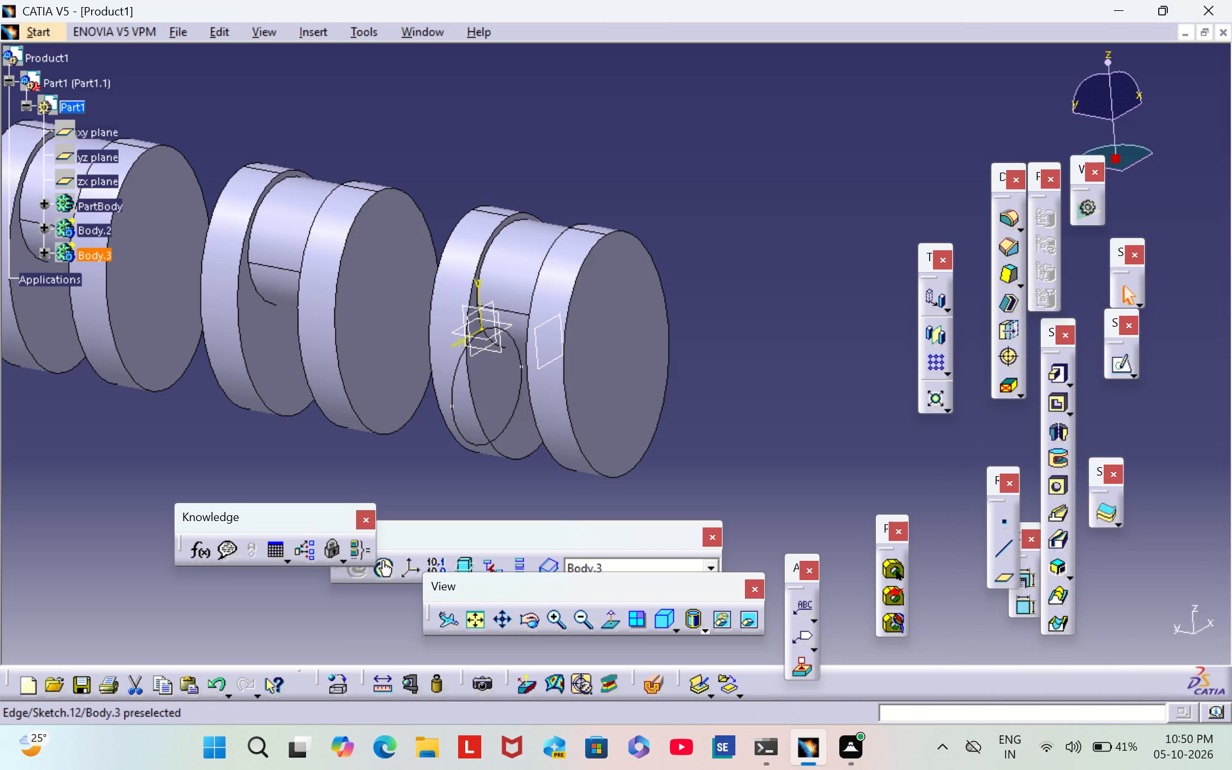
Reopen the circle sketch, place a point at the centre of the 34 mm circle and exit the sketch.
click(522, 383)
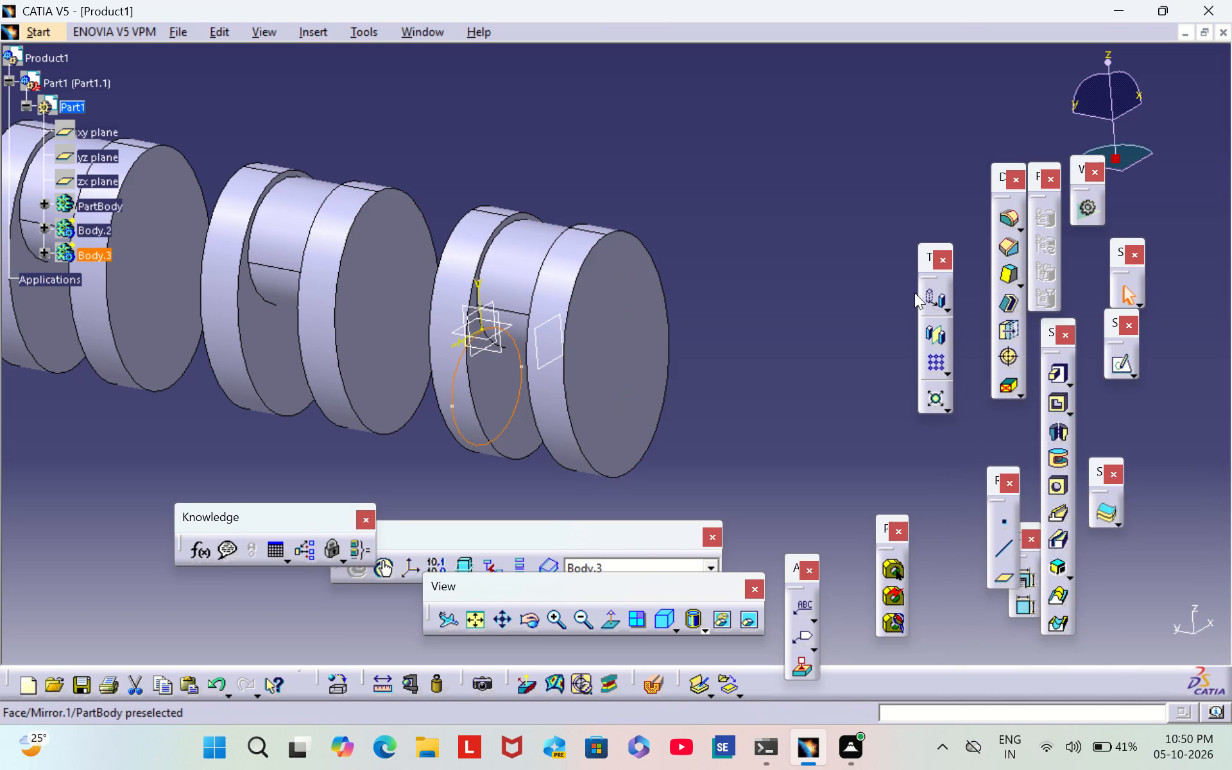
click(1129, 357)
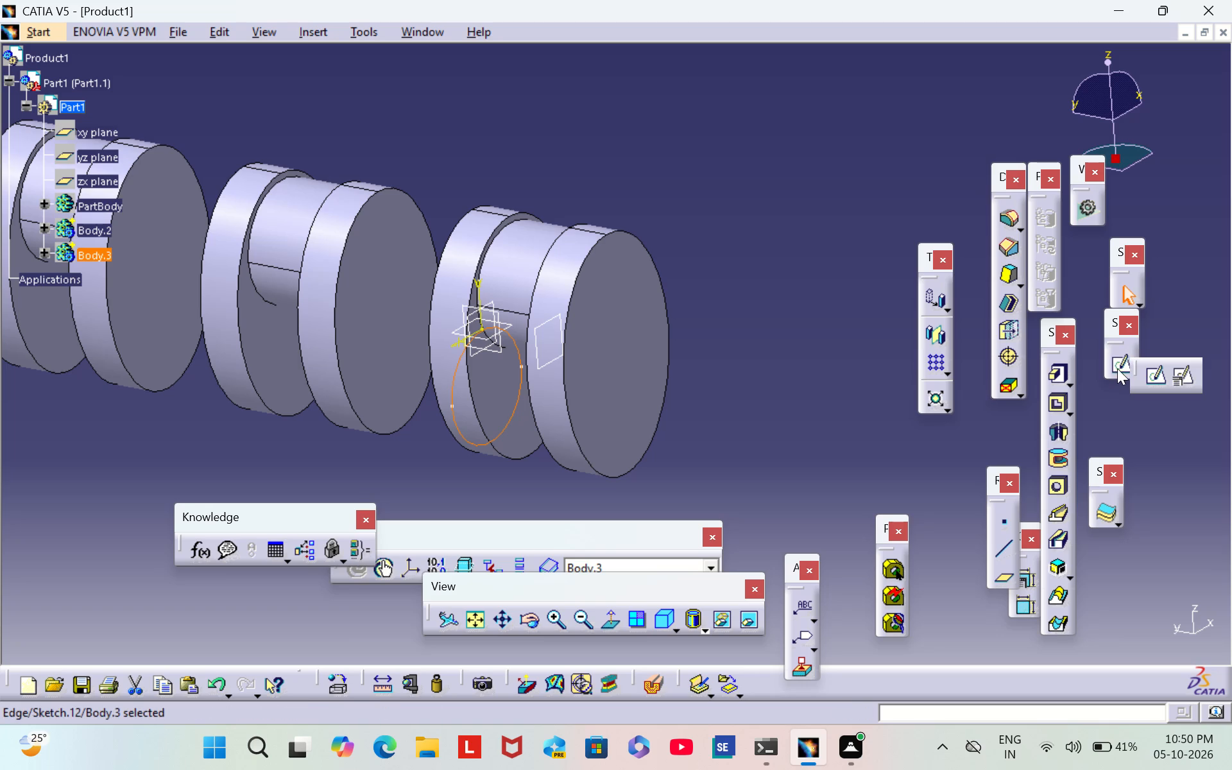
click(1117, 368)
click(1118, 367)
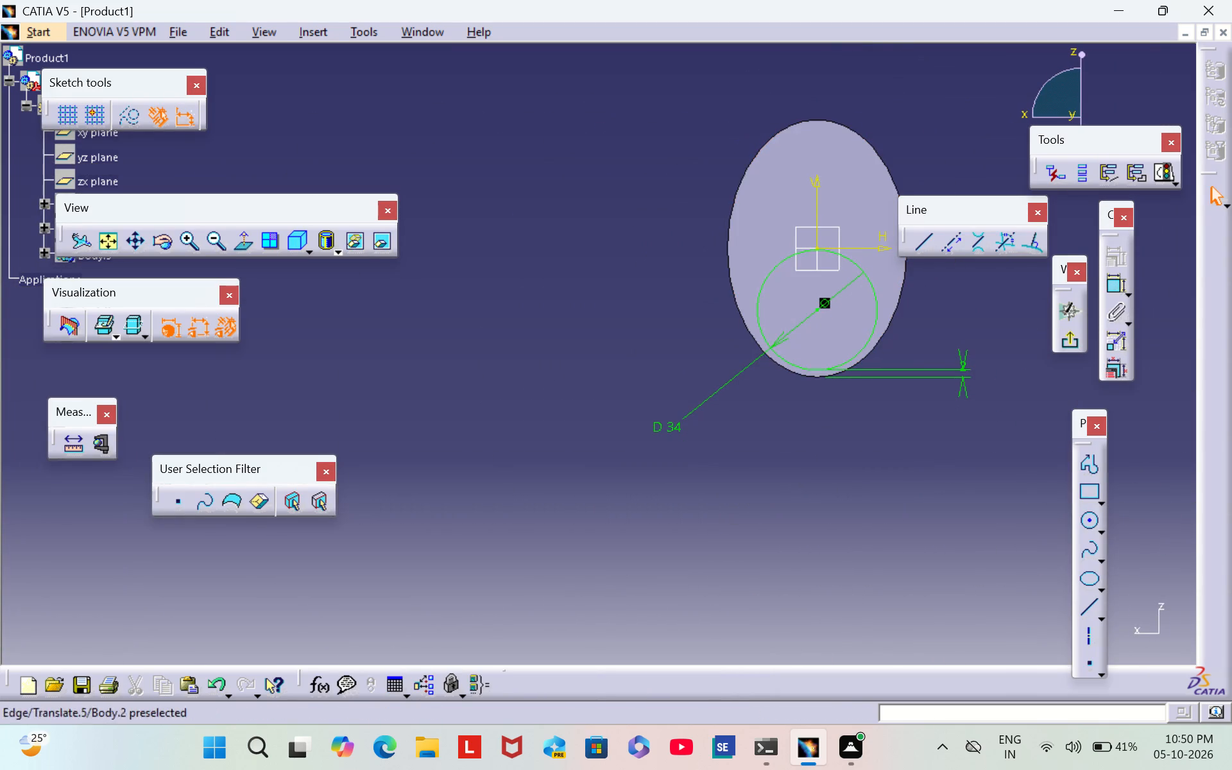
click(187, 239)
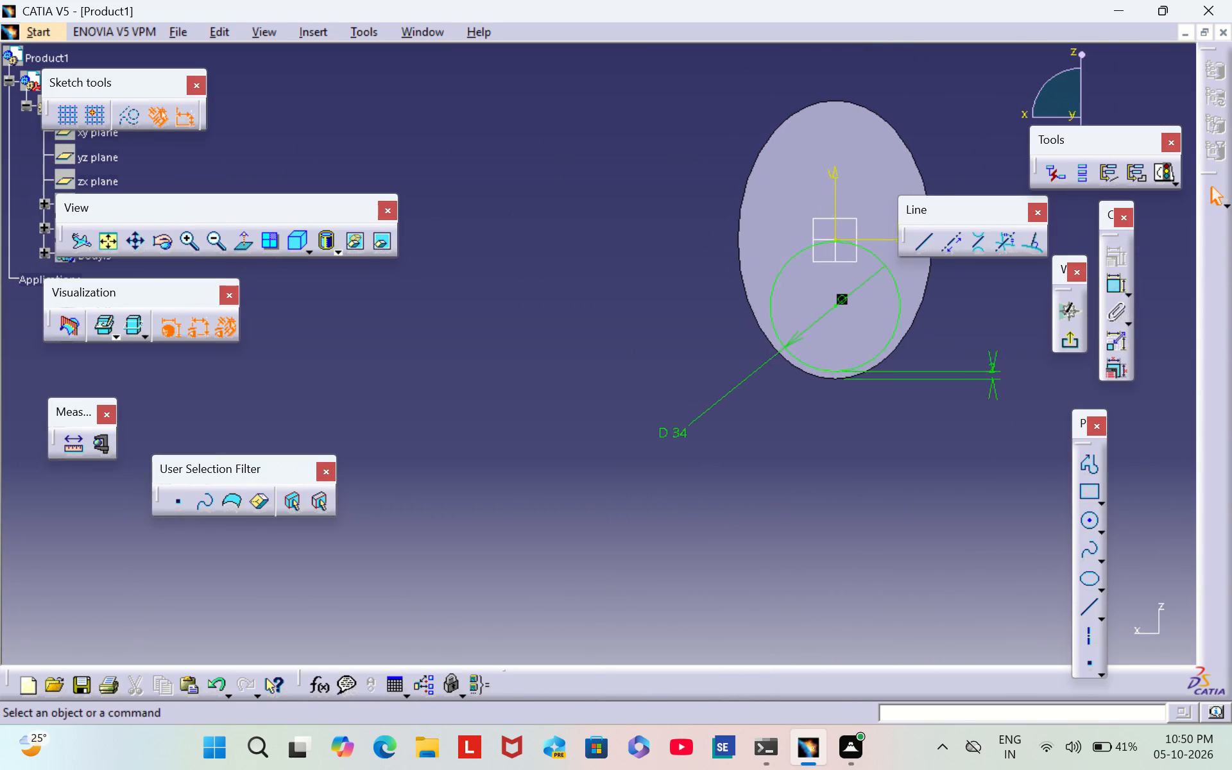
middle_drag(984, 159, 605, 382)
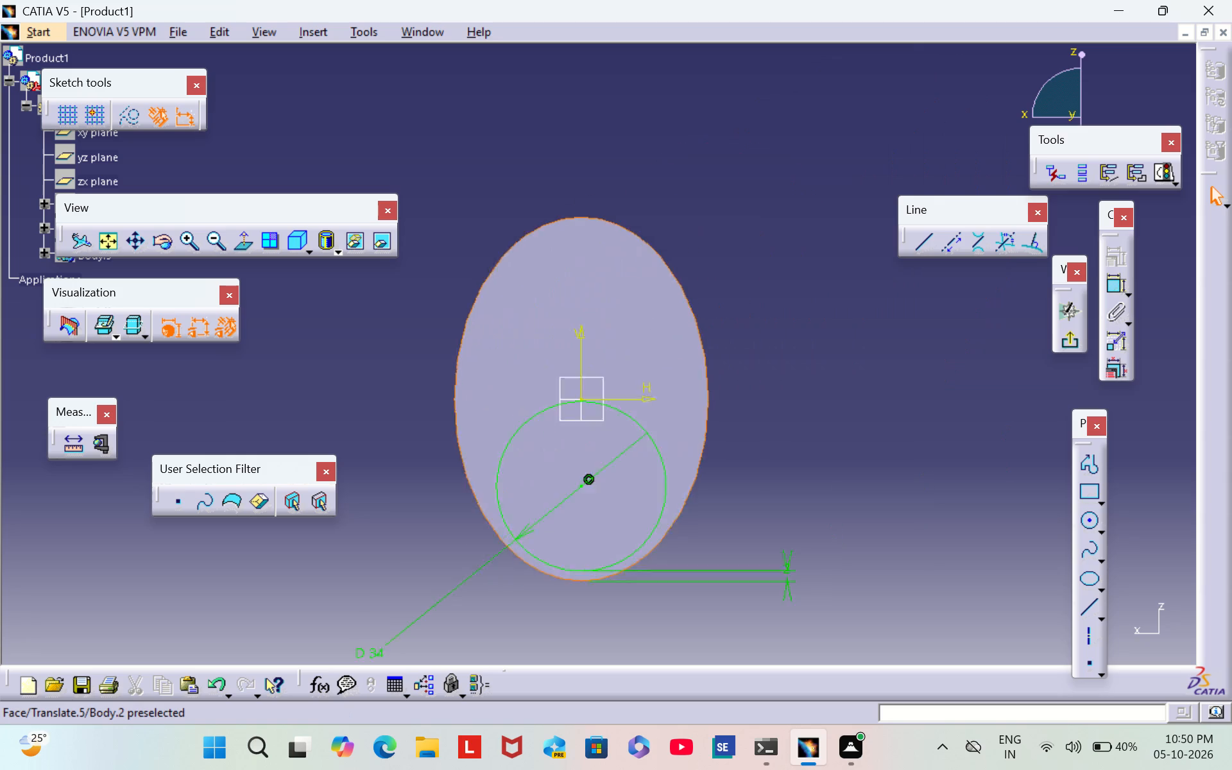
middle_drag(605, 382, 745, 235)
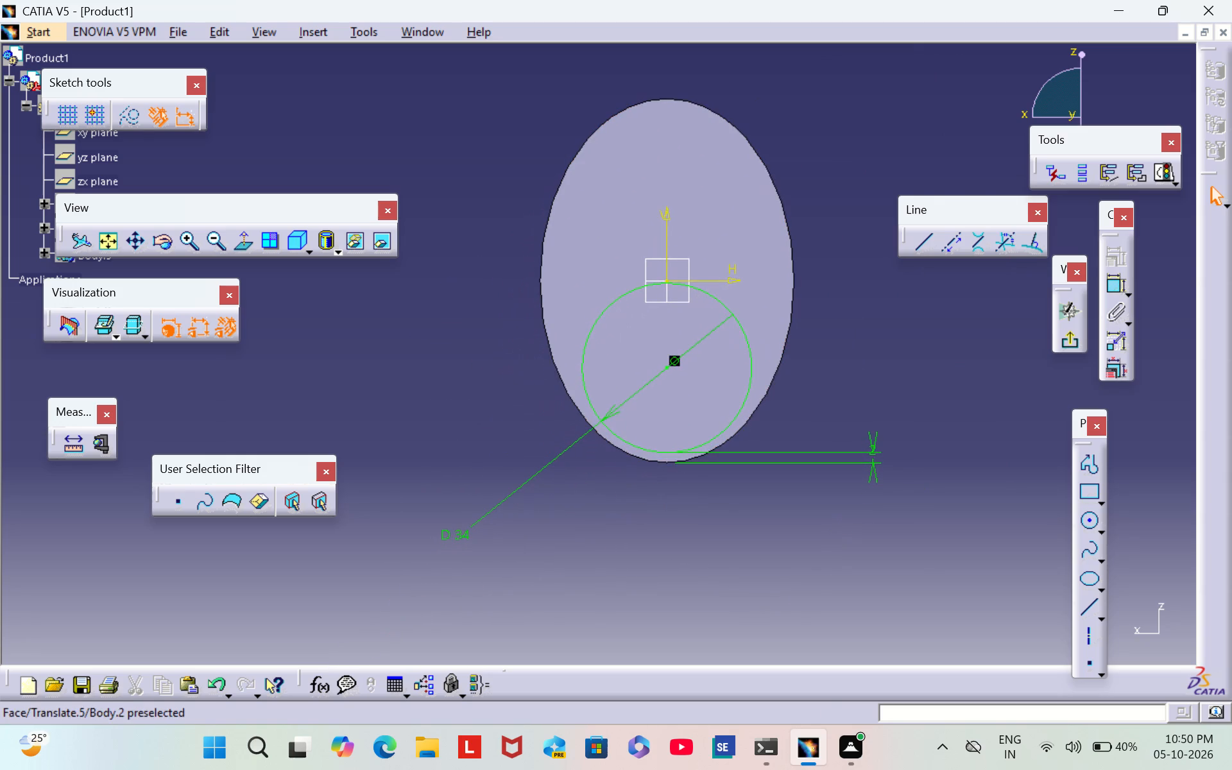
click(1091, 665)
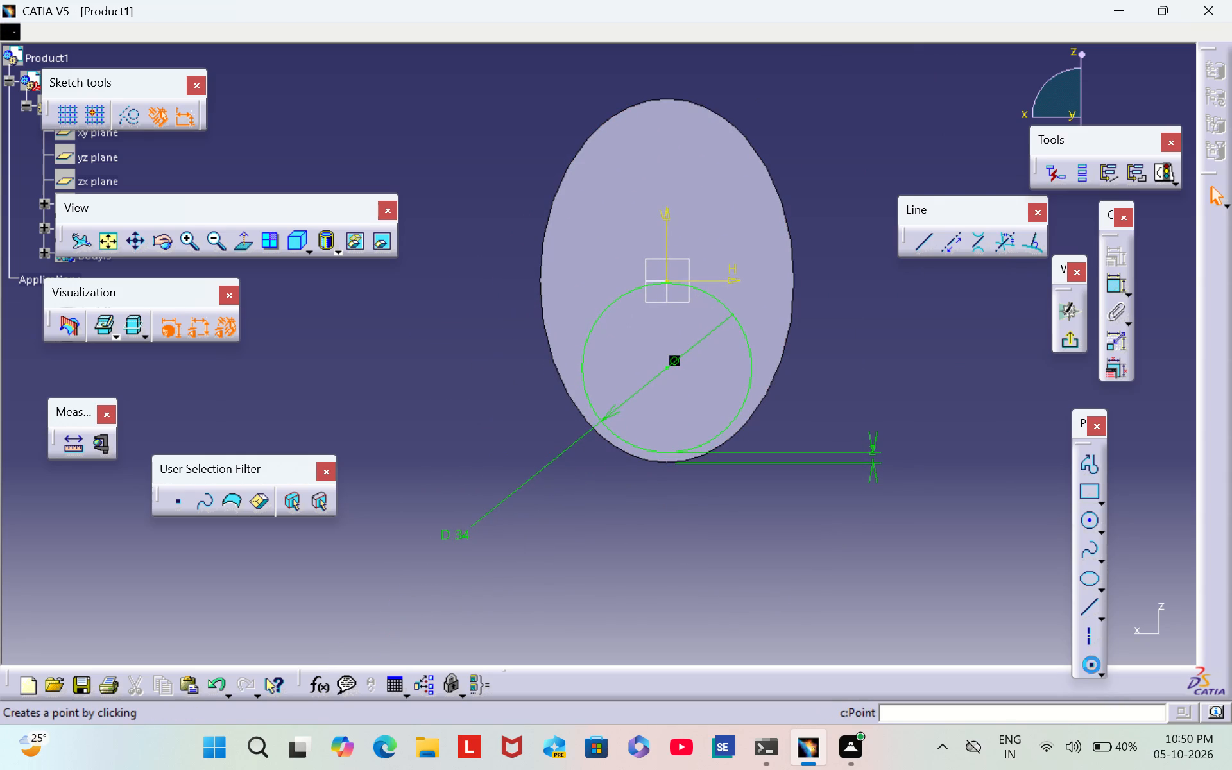
click(666, 365)
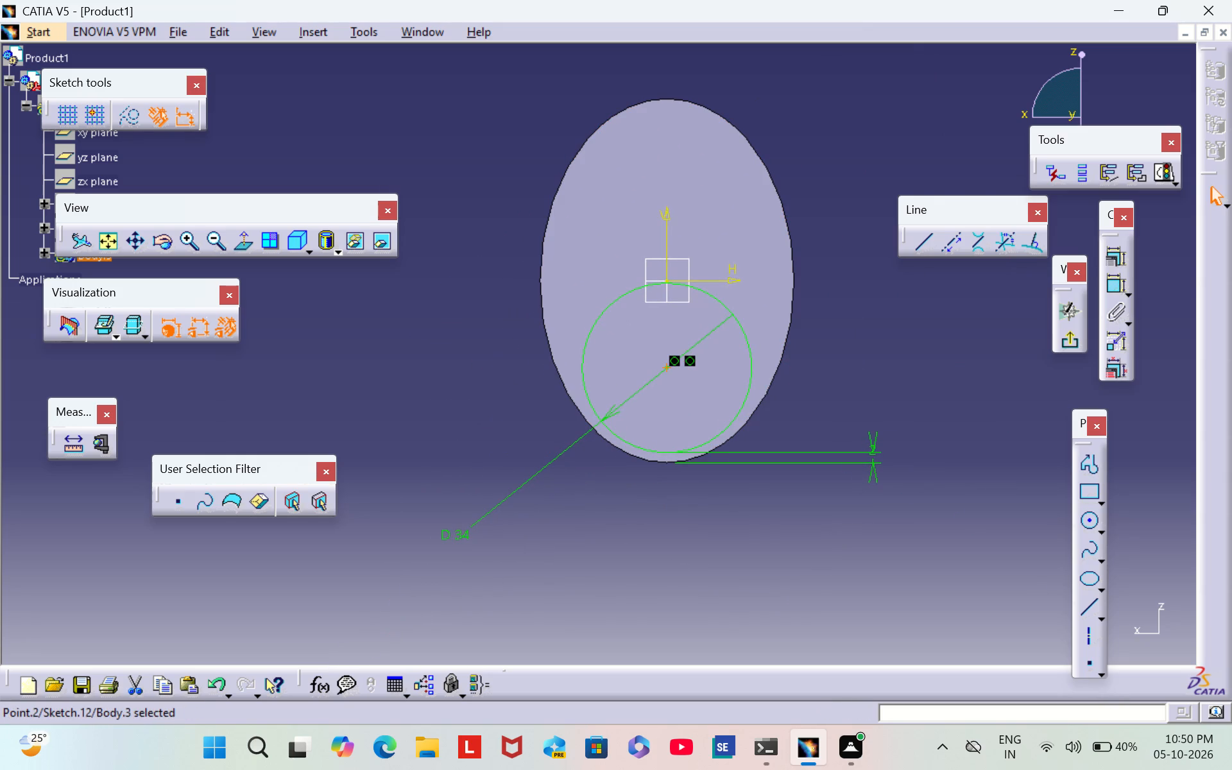
click(898, 370)
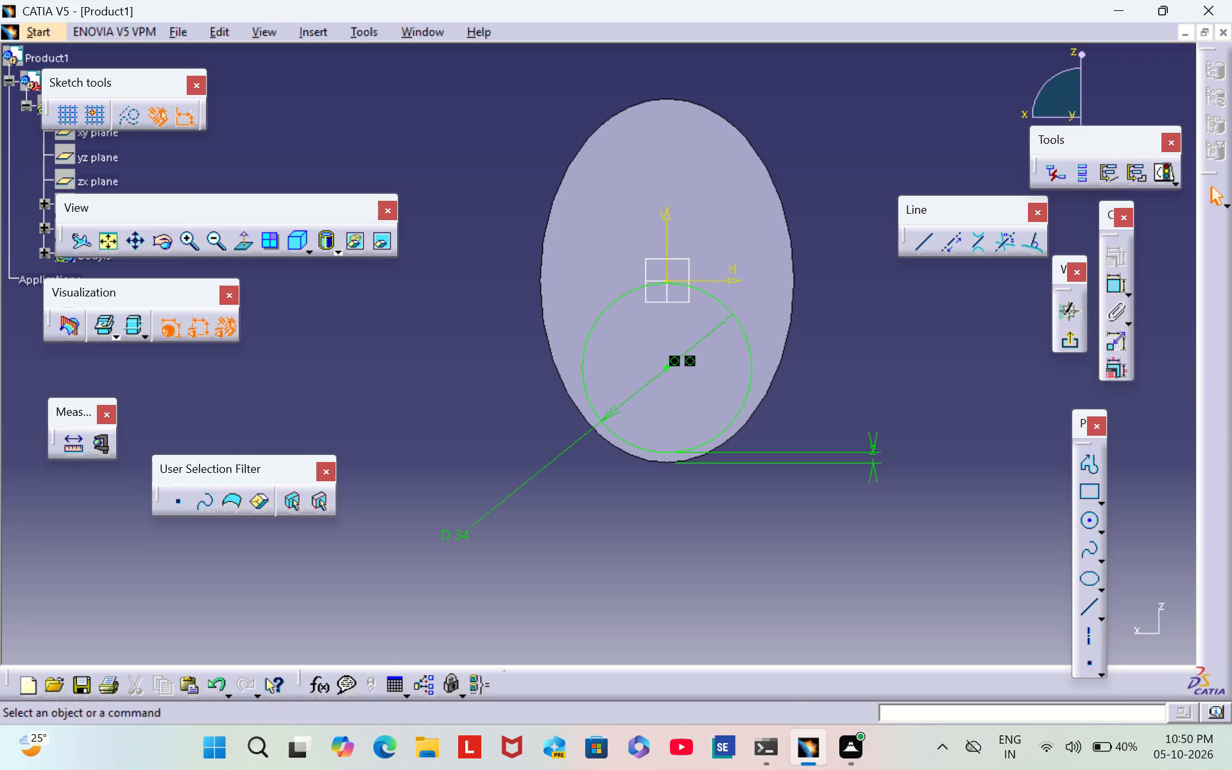
click(1074, 339)
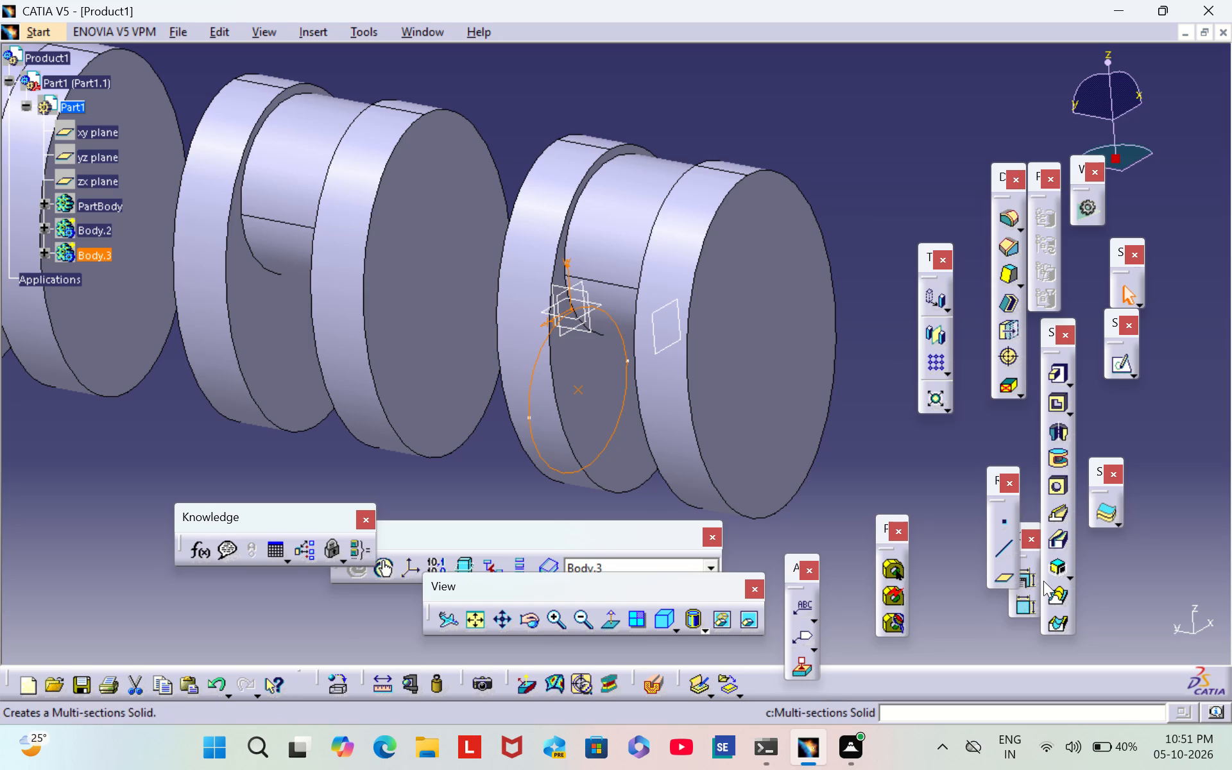
Create an infinite Point-Direction line through the circle's centre point, with Y Component as its direction.
click(1013, 556)
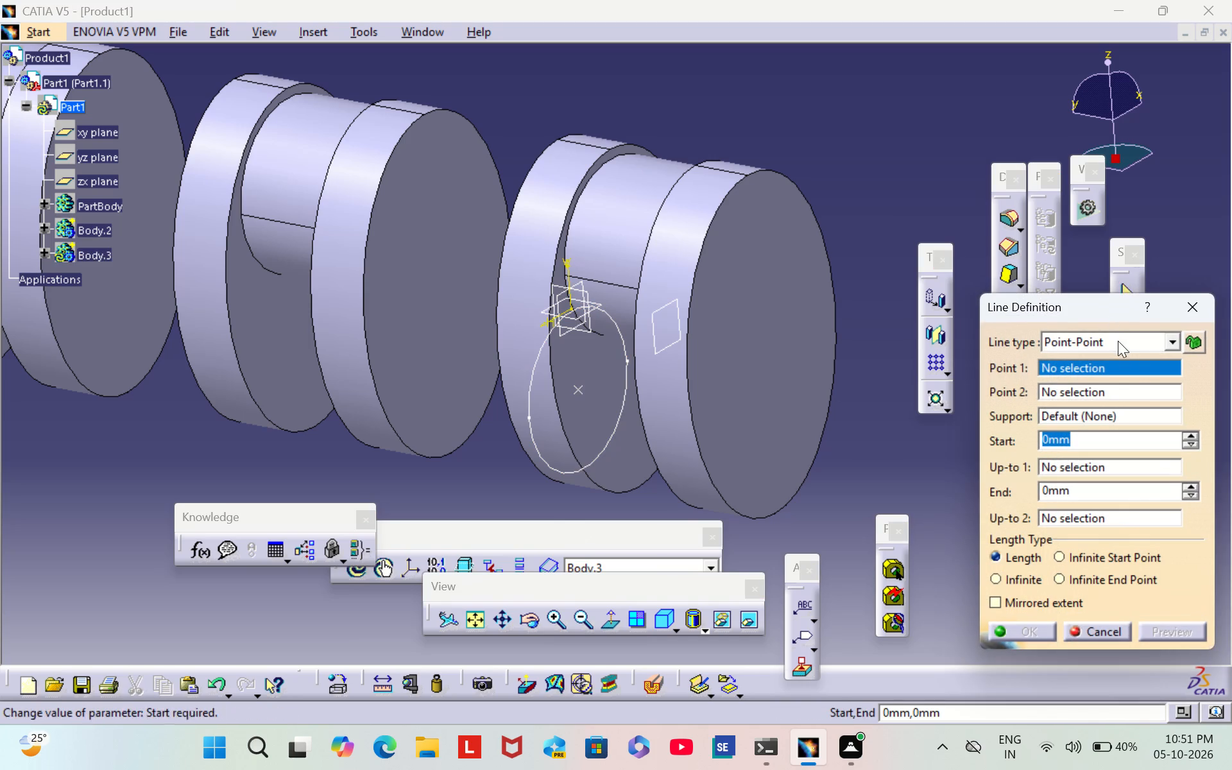
click(1118, 341)
click(1113, 372)
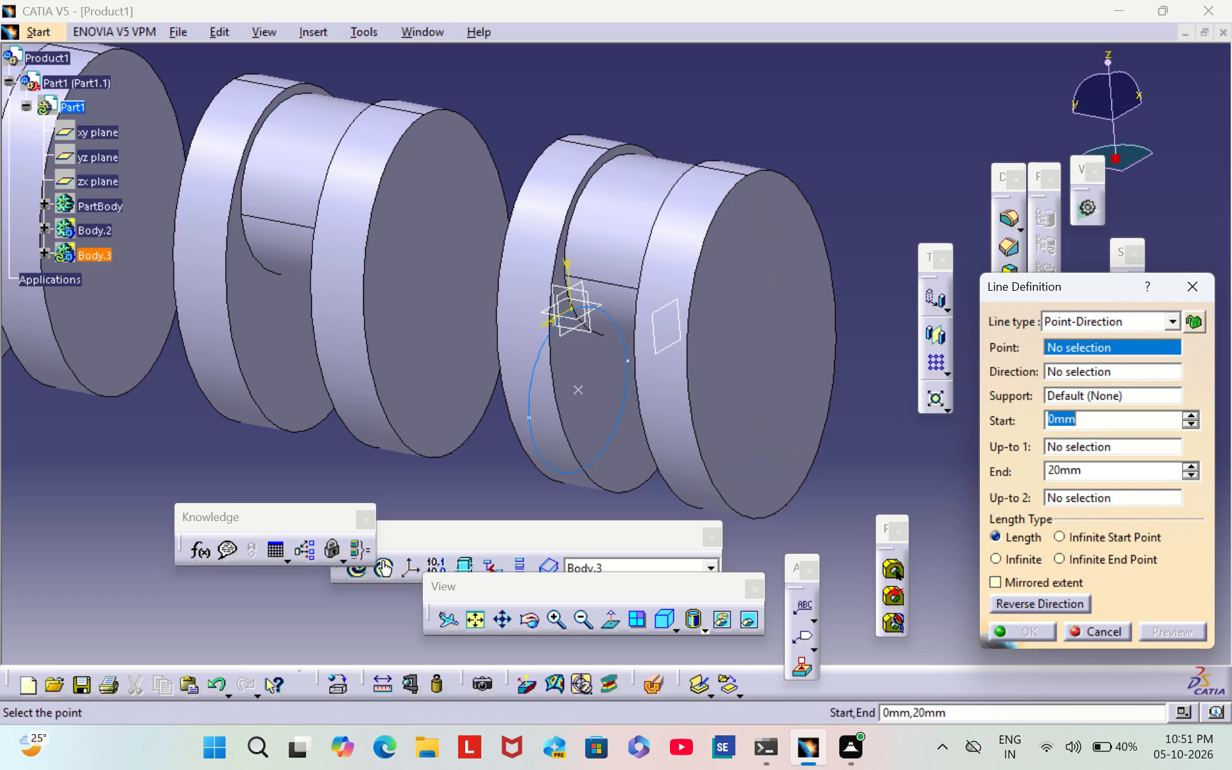
click(580, 388)
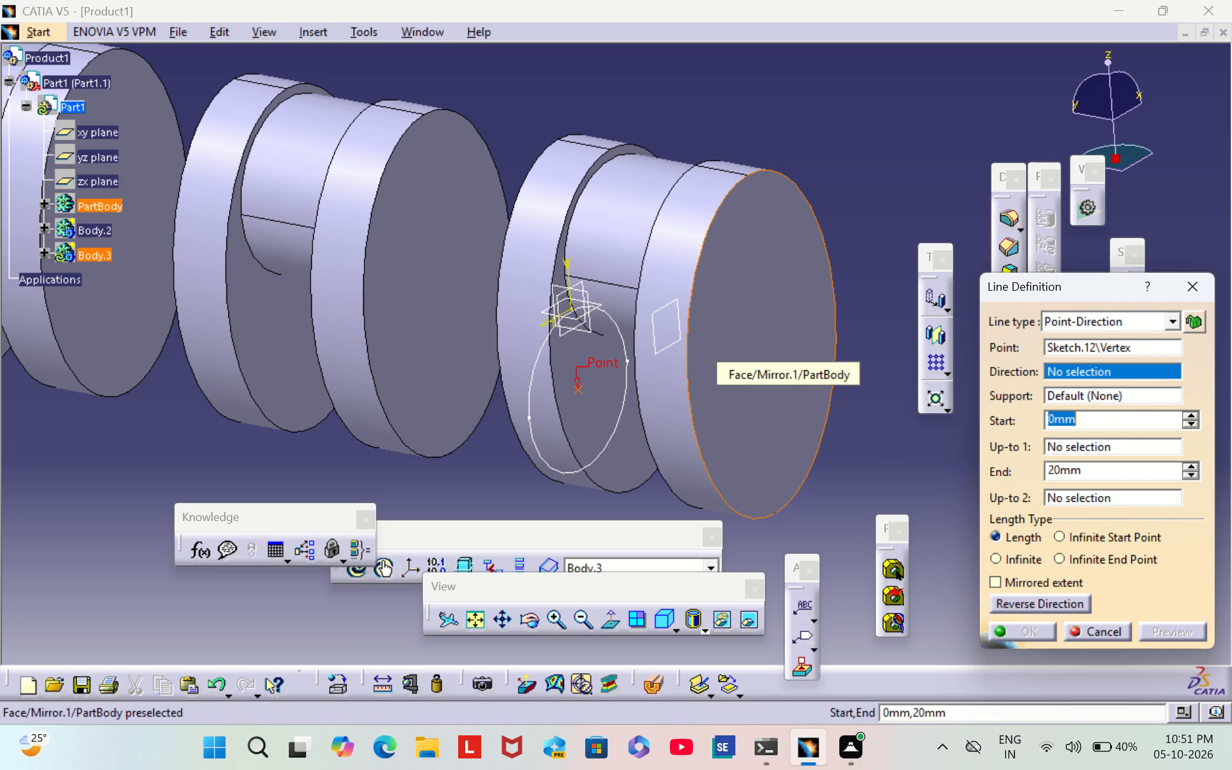
click(1129, 373)
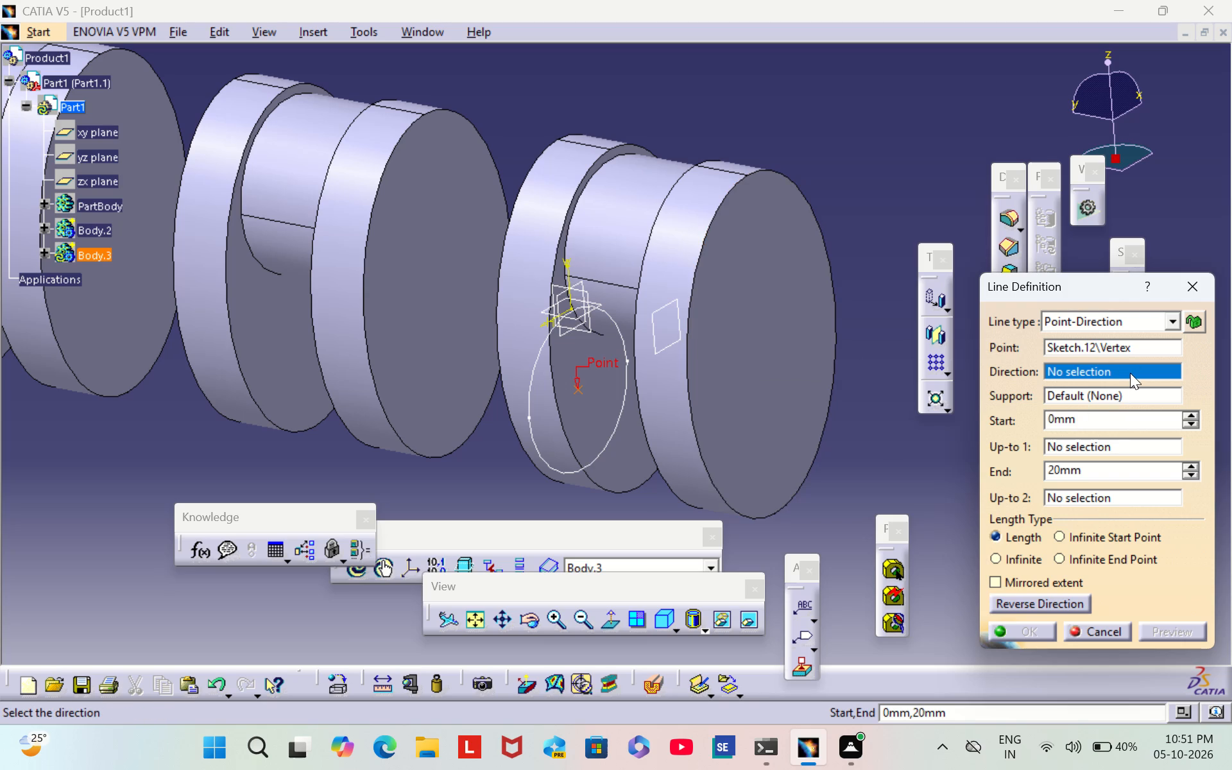
right_click(1130, 373)
click(1133, 484)
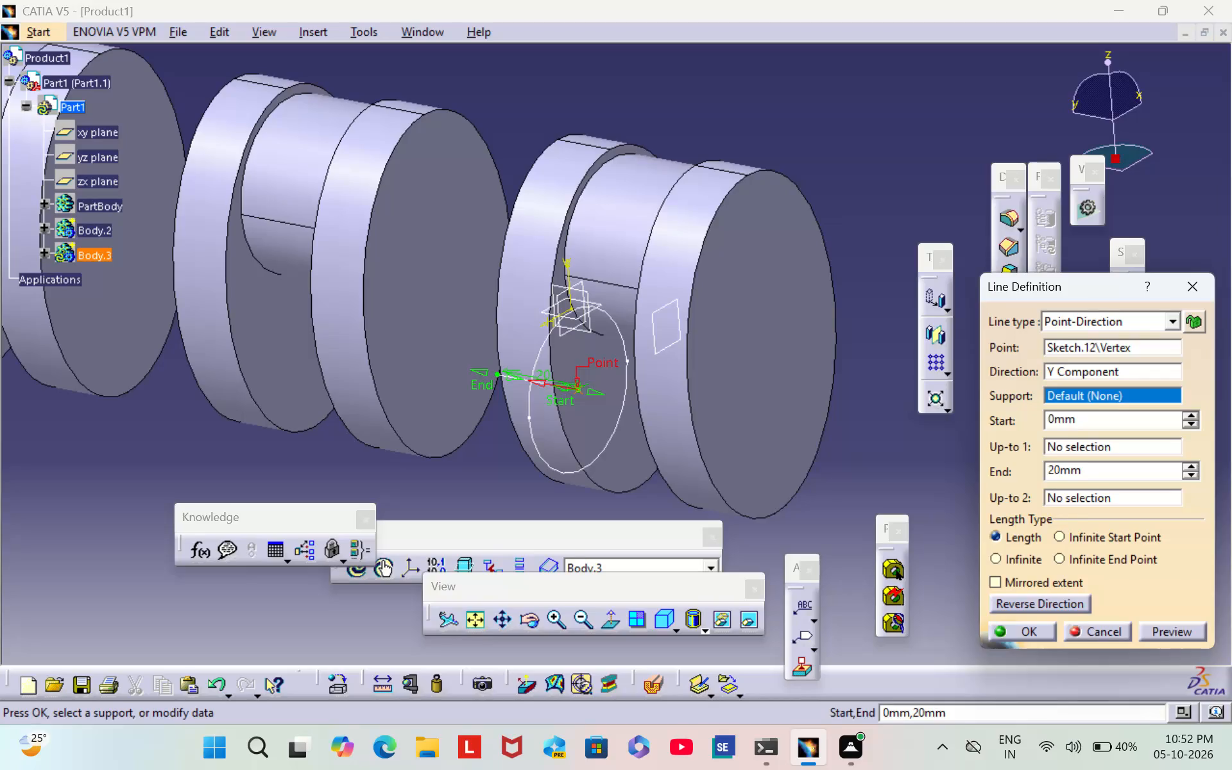
click(1009, 556)
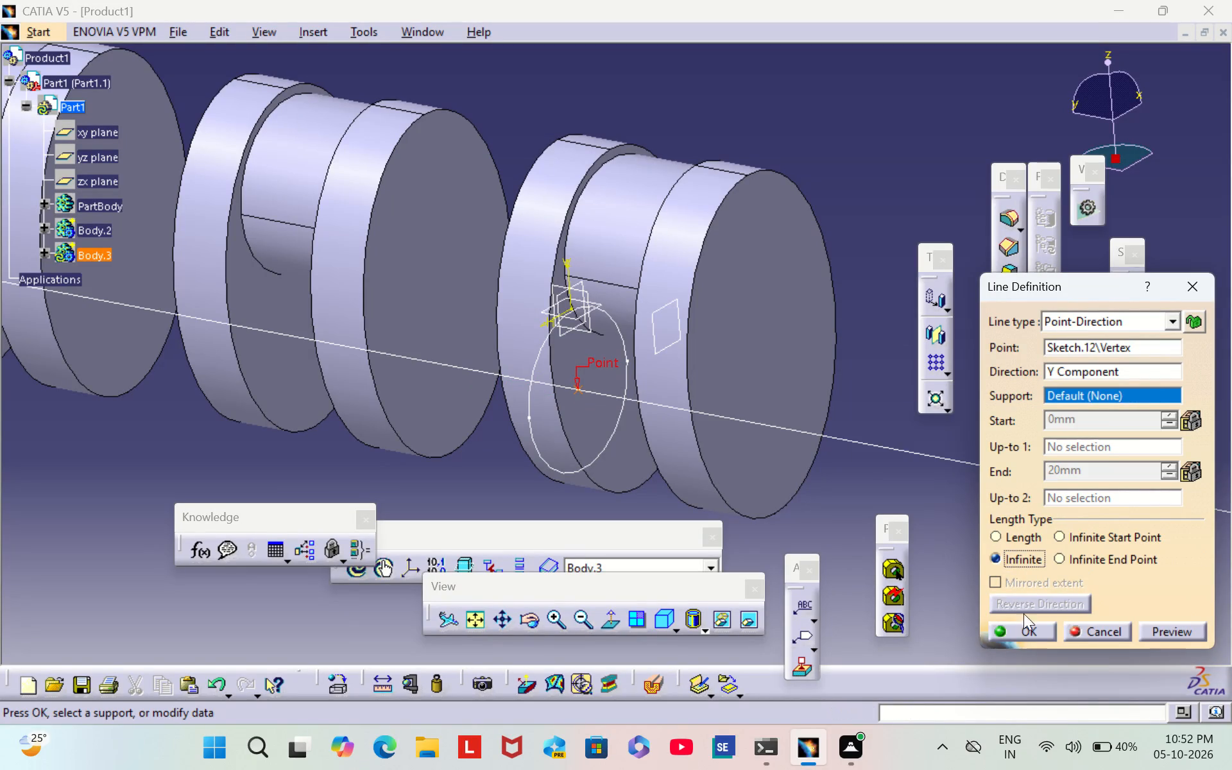
click(1029, 631)
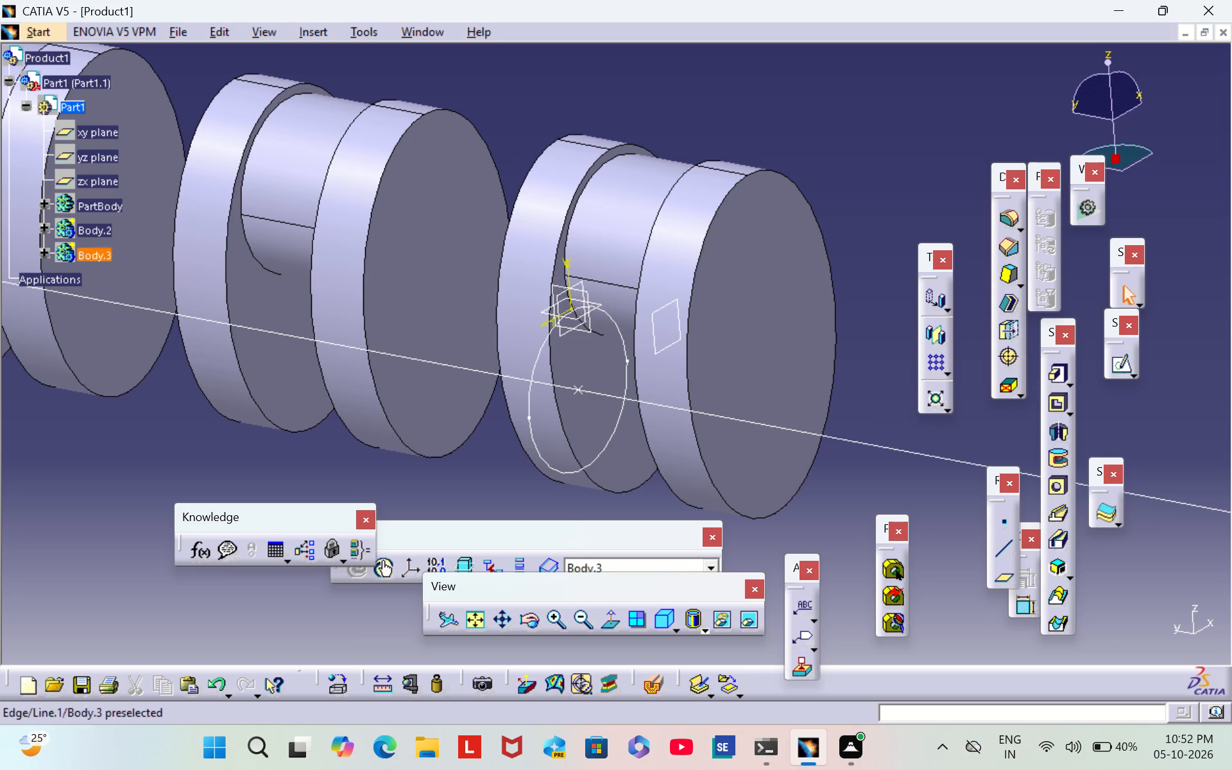
click(855, 344)
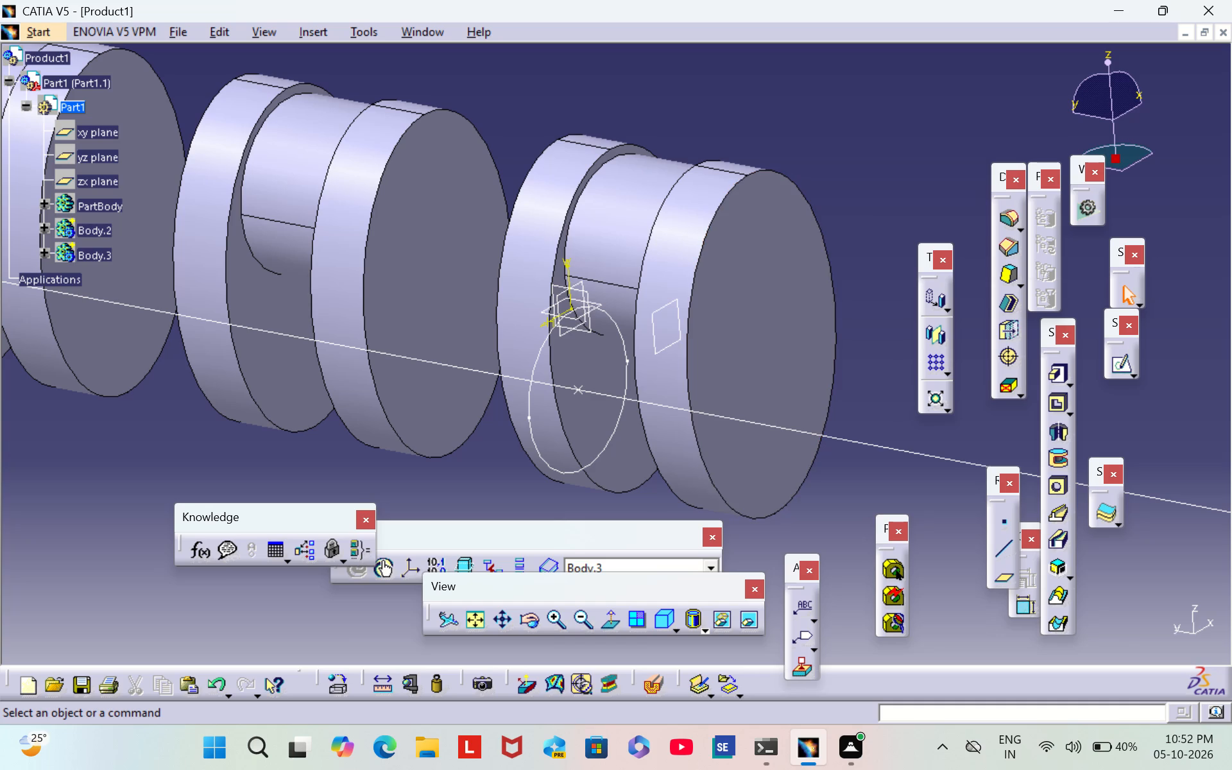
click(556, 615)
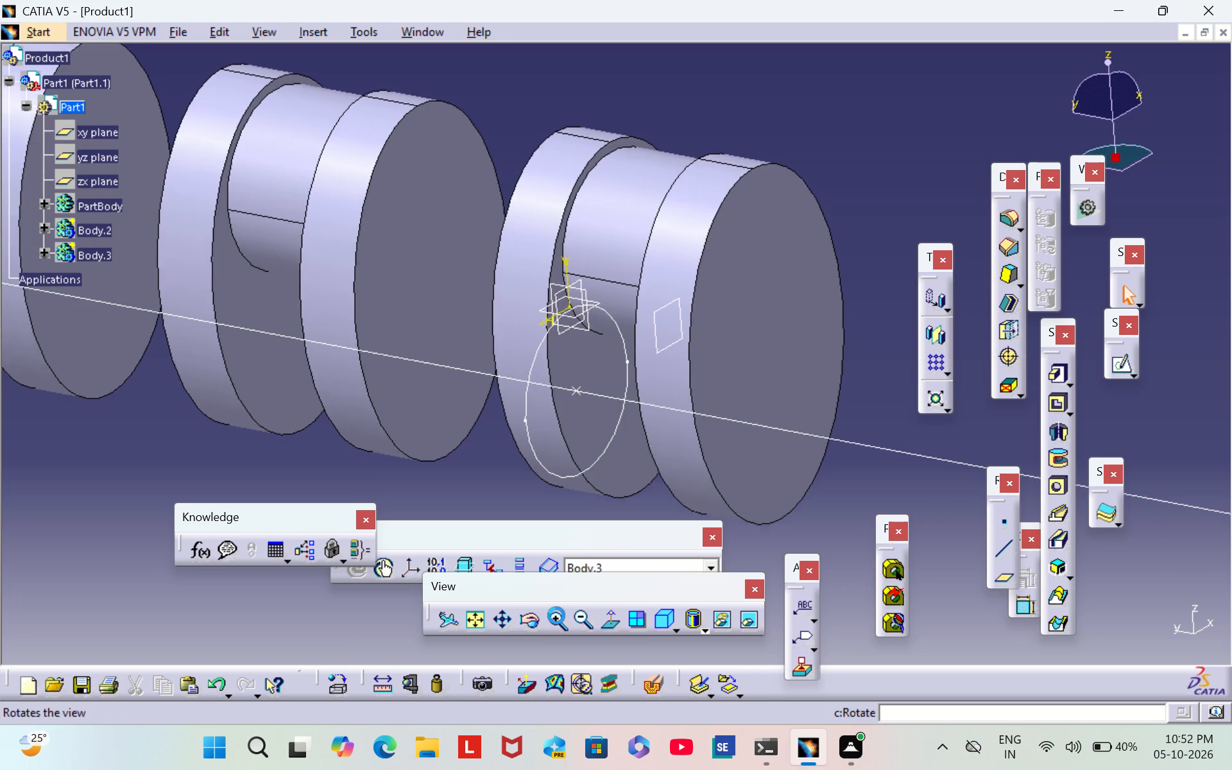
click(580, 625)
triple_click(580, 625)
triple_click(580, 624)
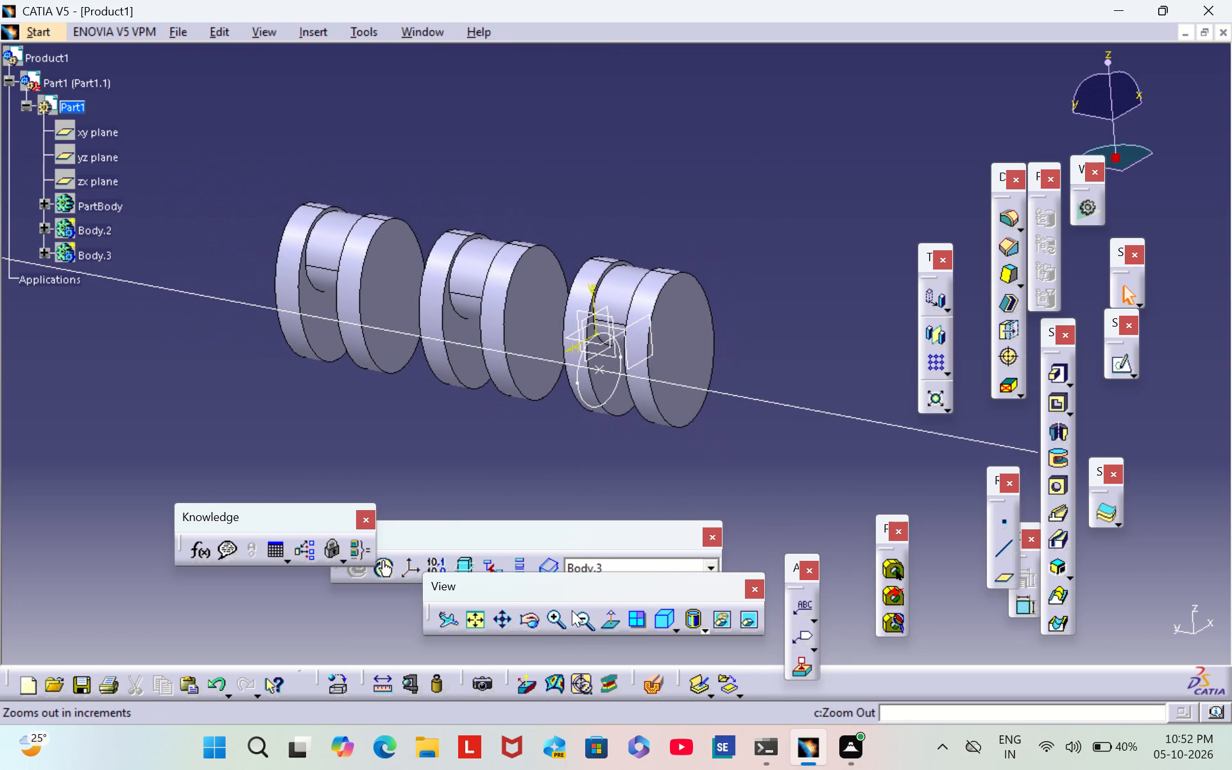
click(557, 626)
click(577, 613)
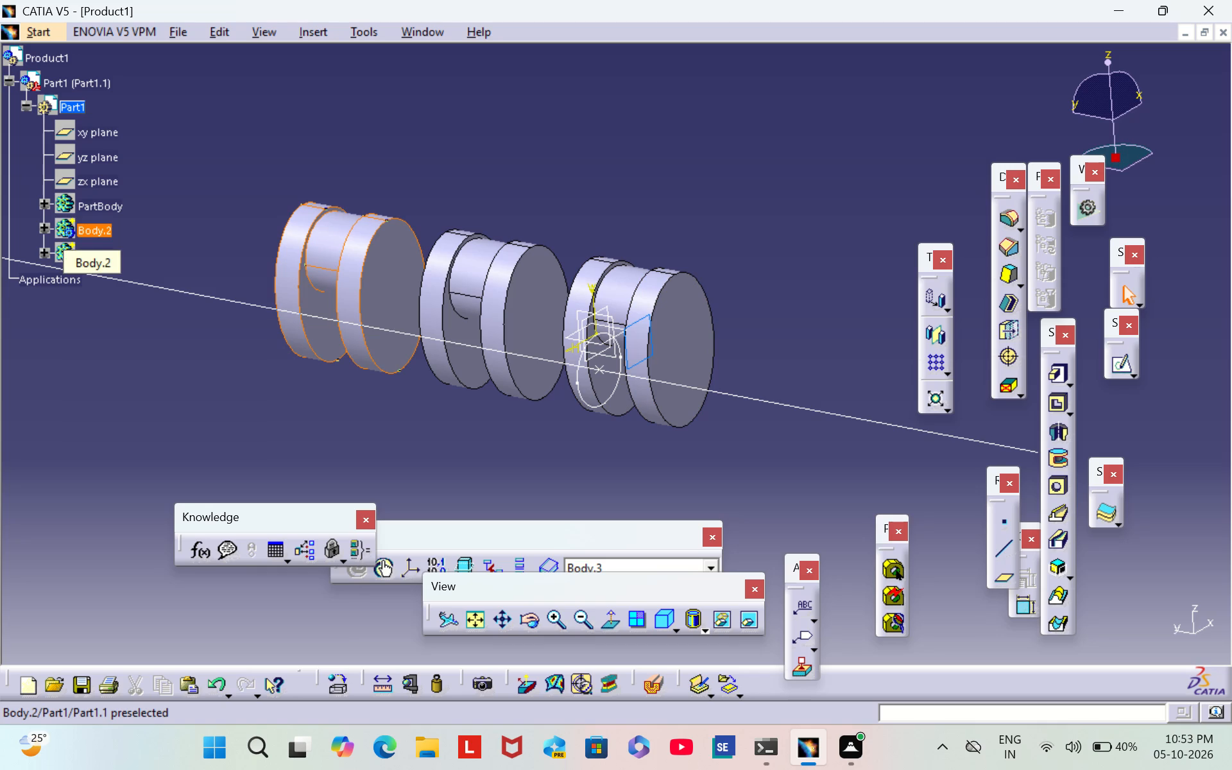
Make Body.2 the in-work object and rotate it 120° about the infinite line, keeping the transformation specifications.
right_click(92, 225)
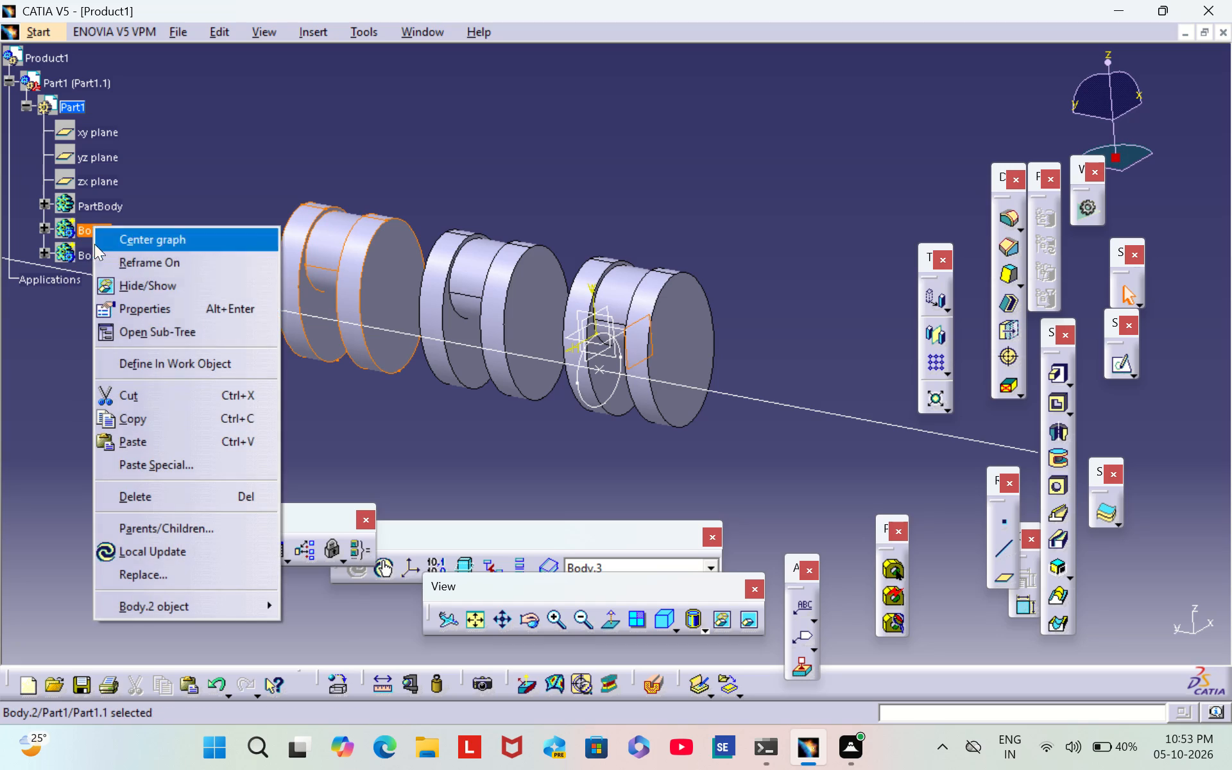
click(185, 363)
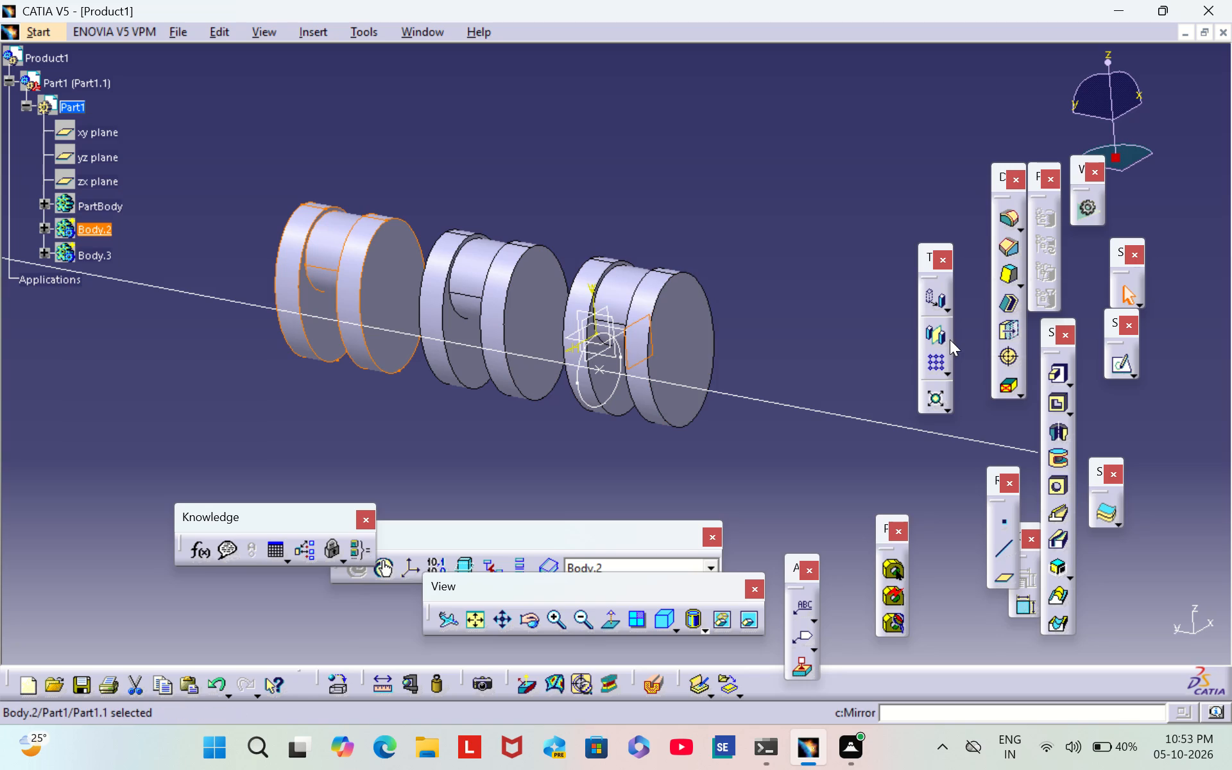
click(947, 303)
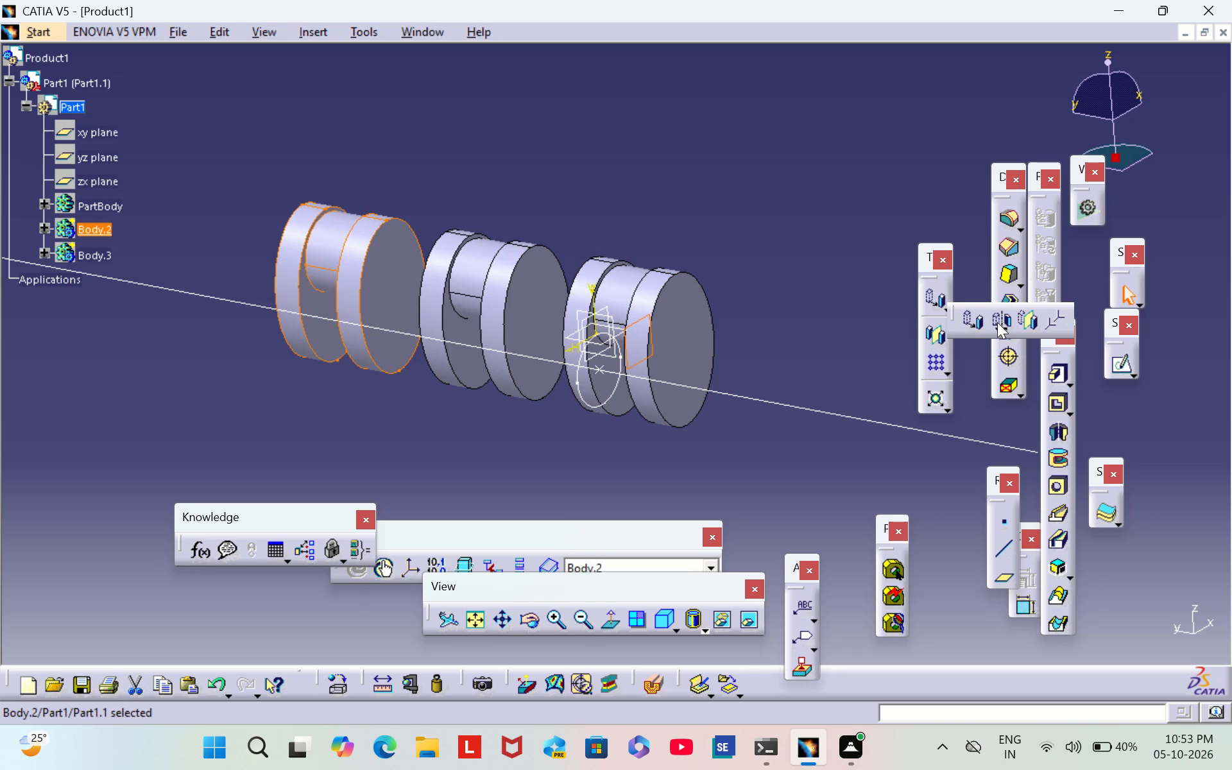
click(997, 321)
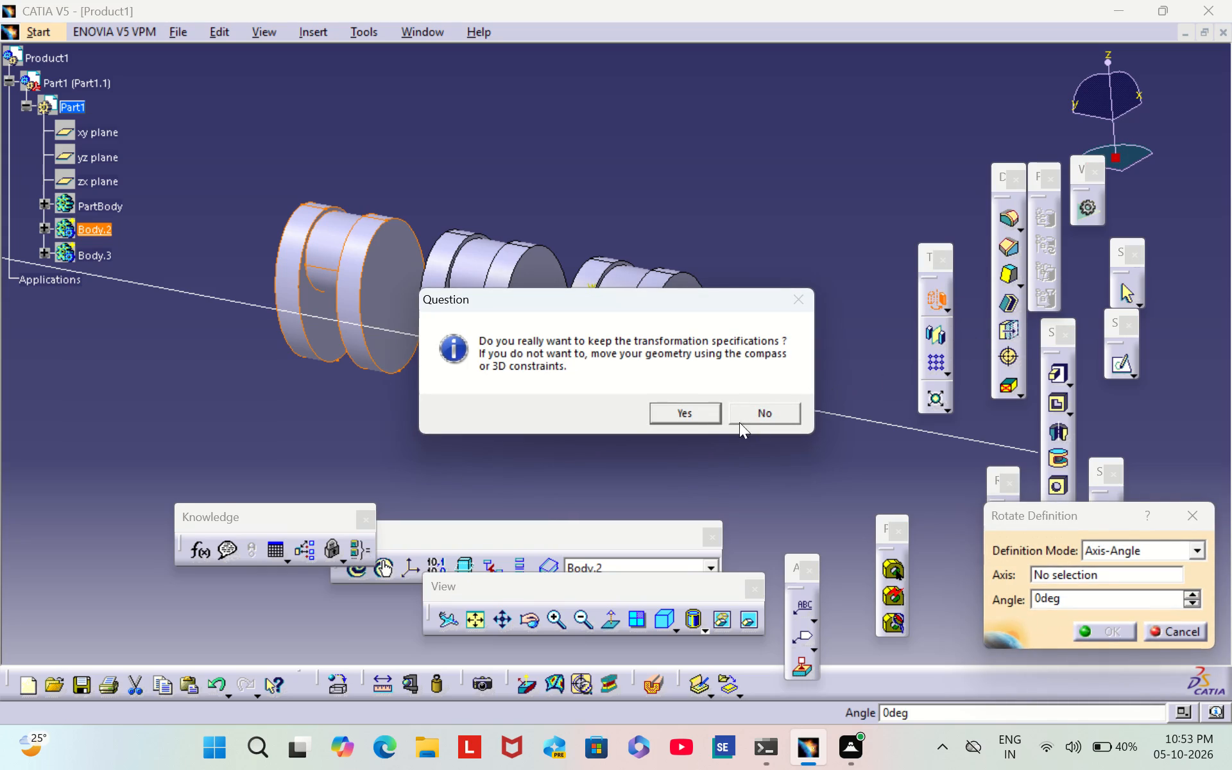
click(691, 415)
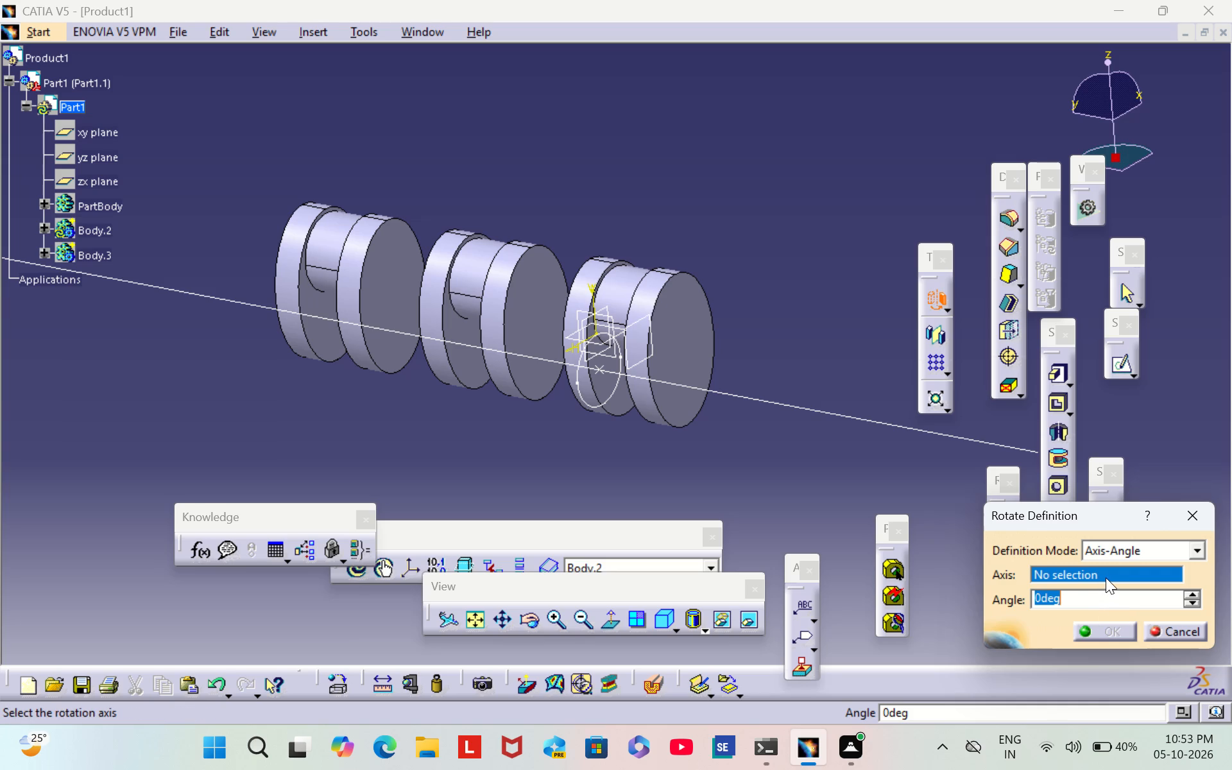
key(BackSpace)
key(1)
key(2)
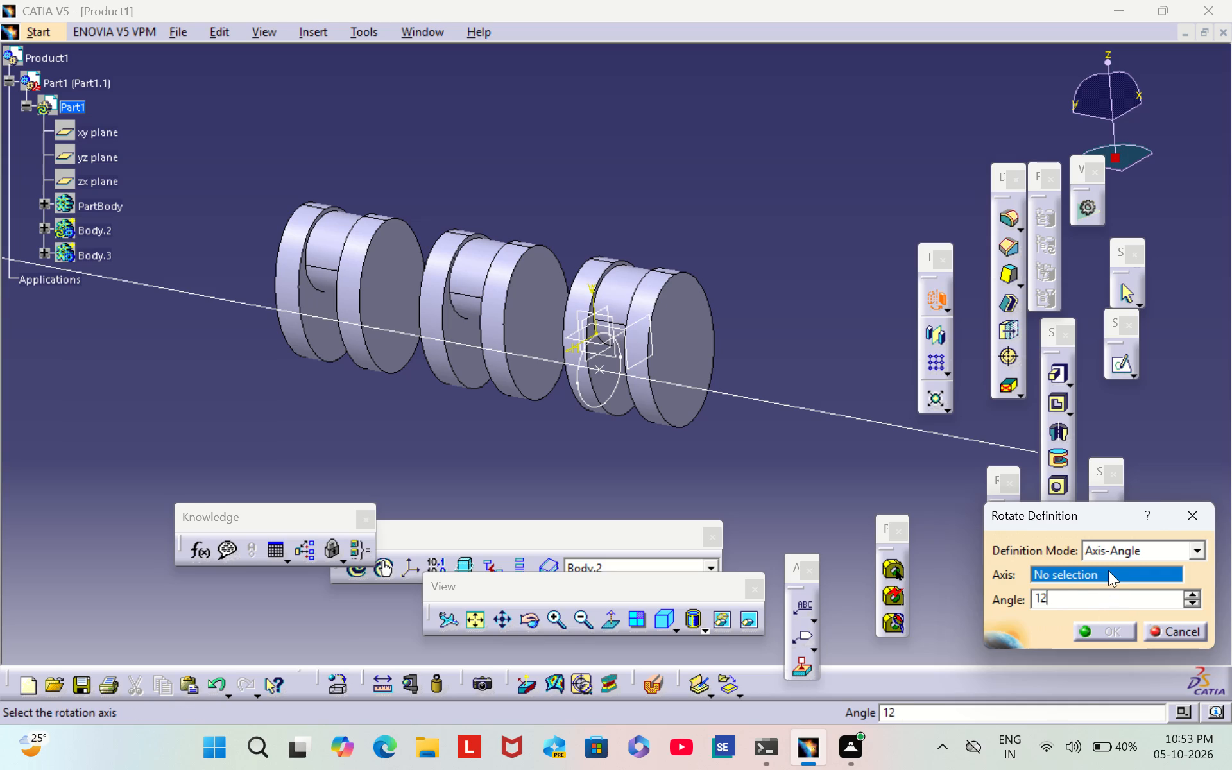
key(0)
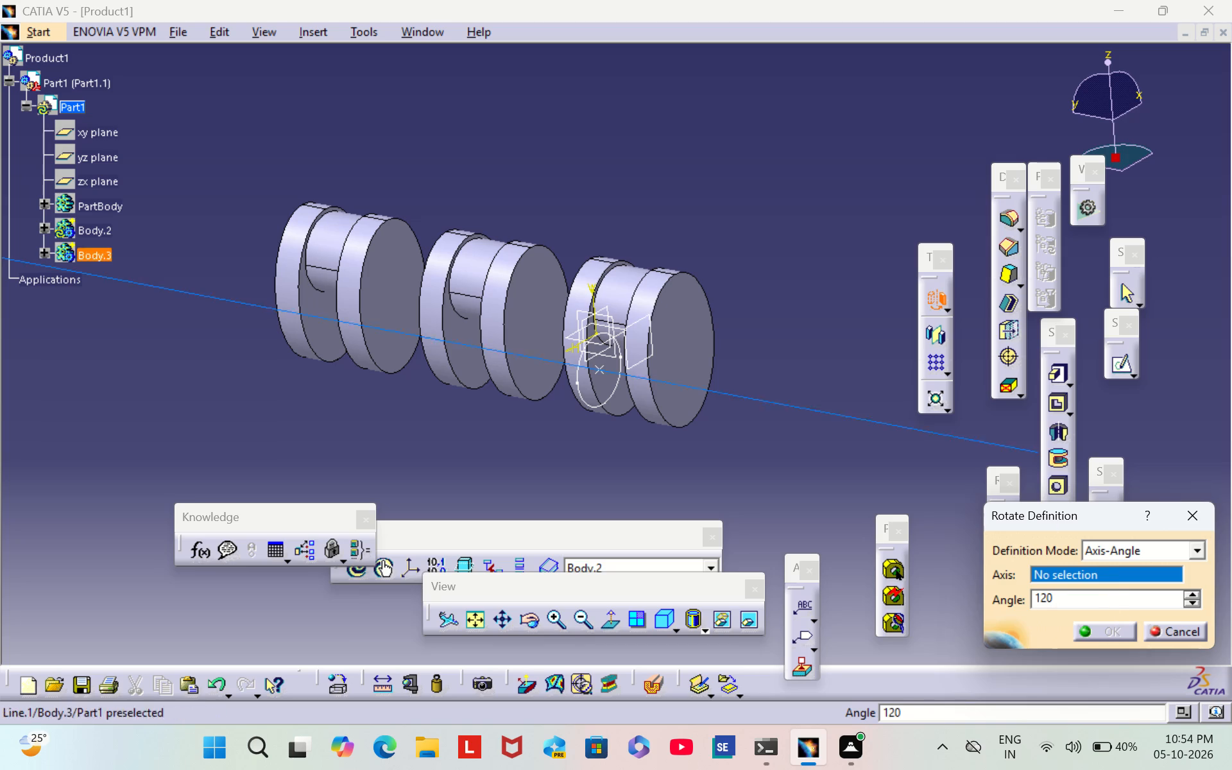
click(1104, 572)
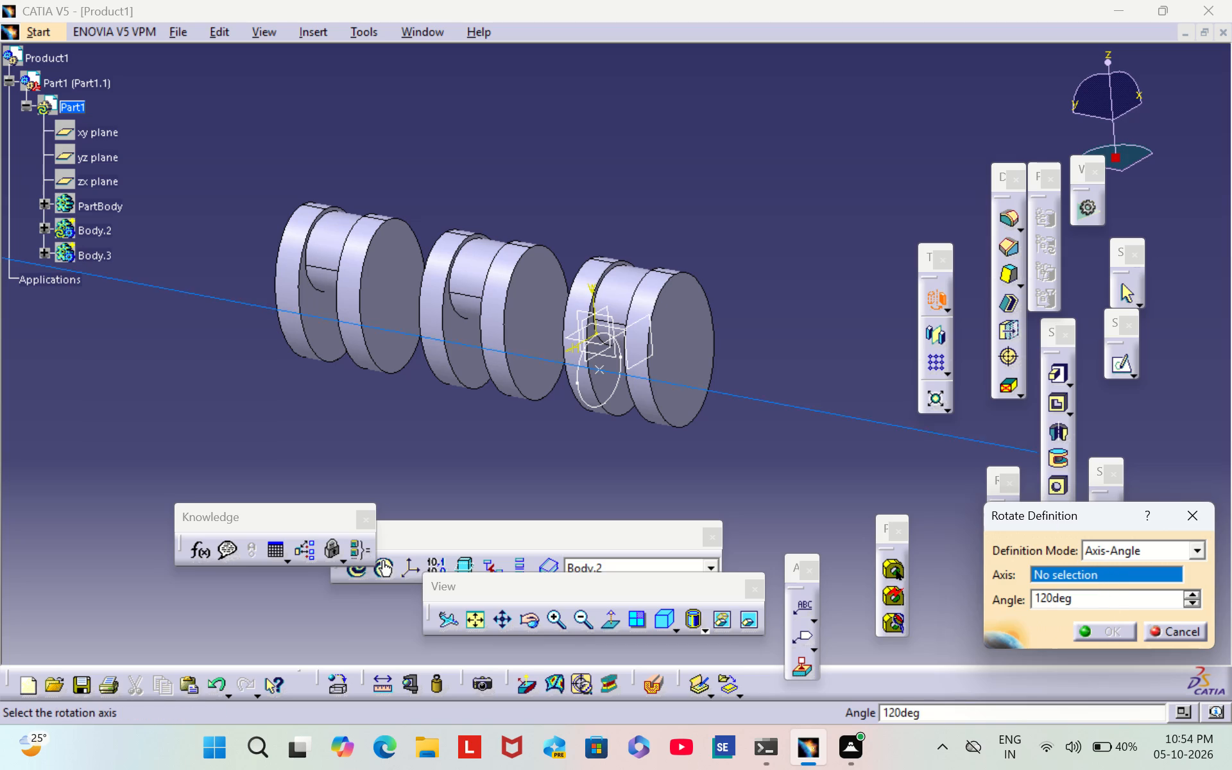
click(856, 415)
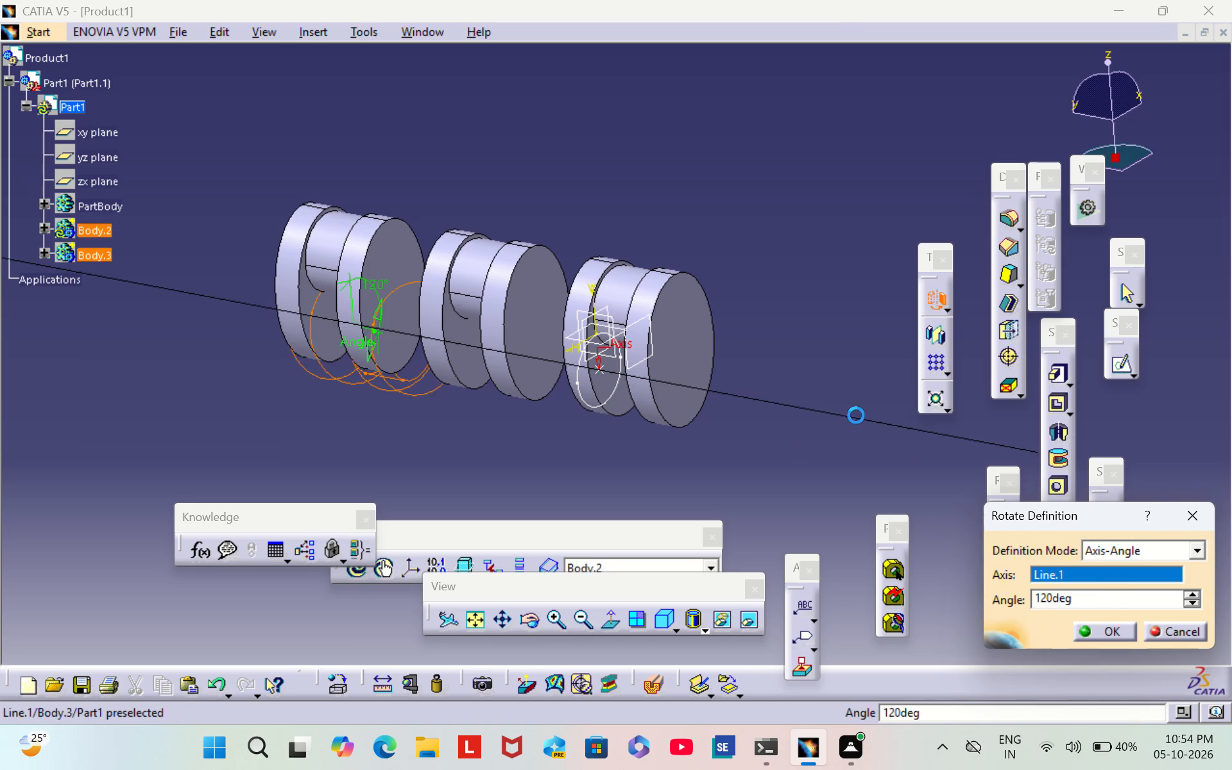
click(1111, 631)
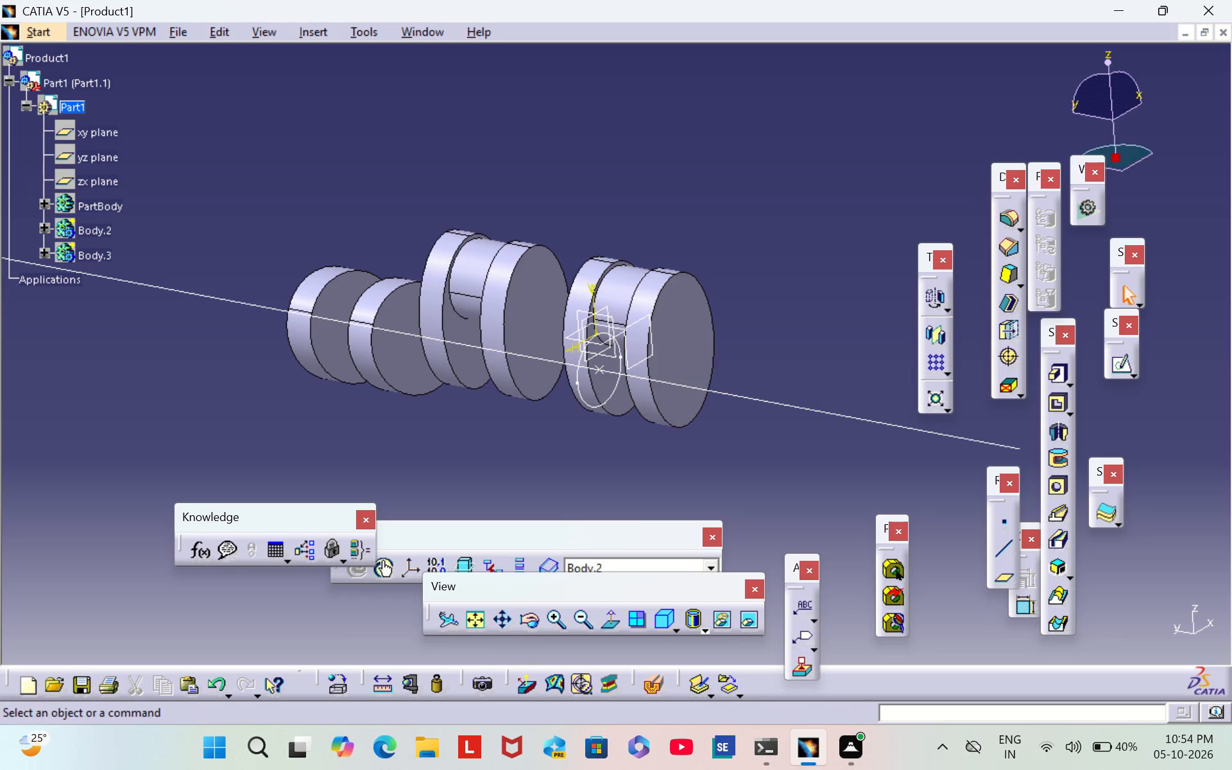
Examine the orientation of the rotated Body.2 relative to the other two bodies from several angles.
click(538, 623)
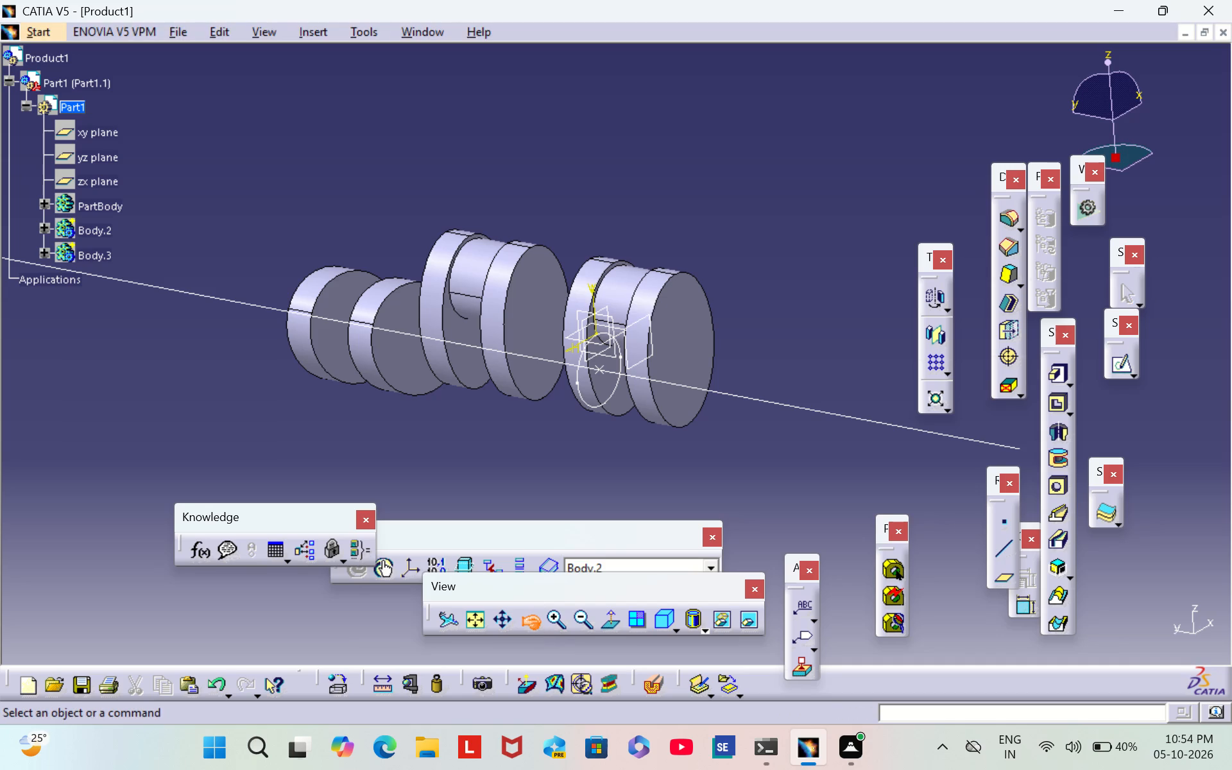
middle_drag(744, 296, 712, 388)
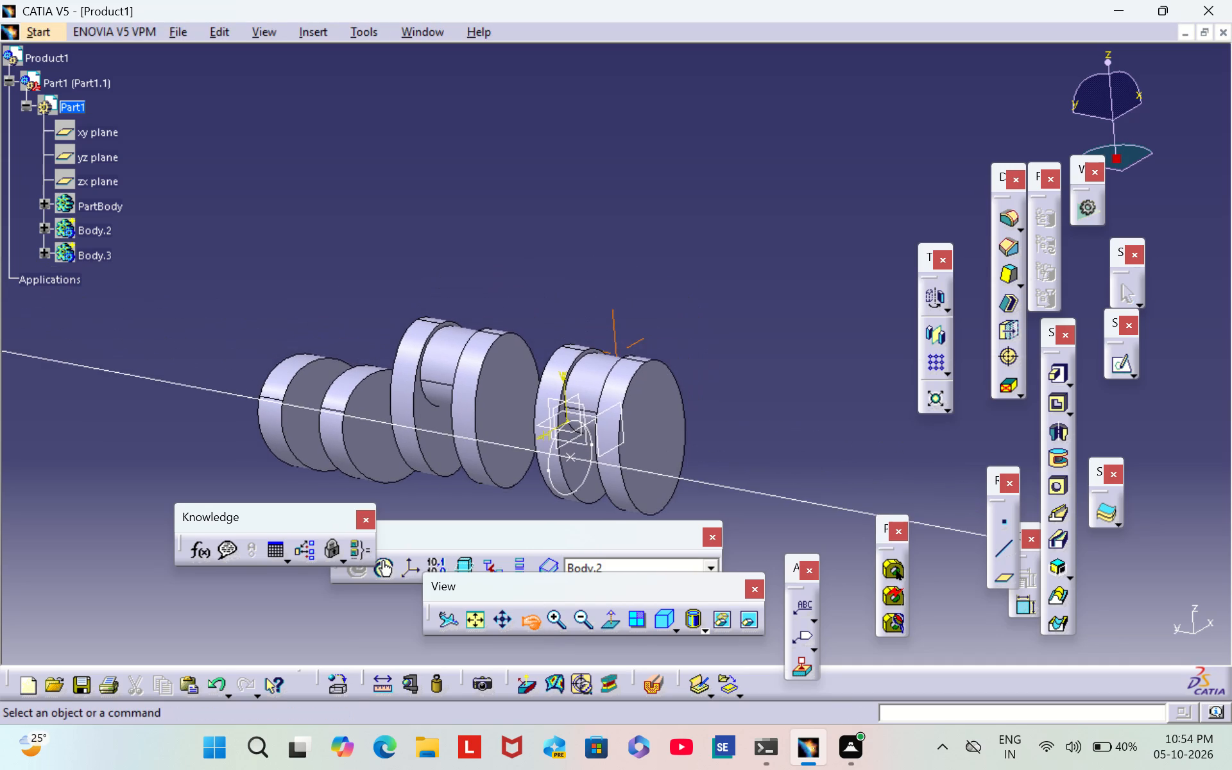
middle_drag(712, 388, 712, 377)
drag(681, 391, 567, 336)
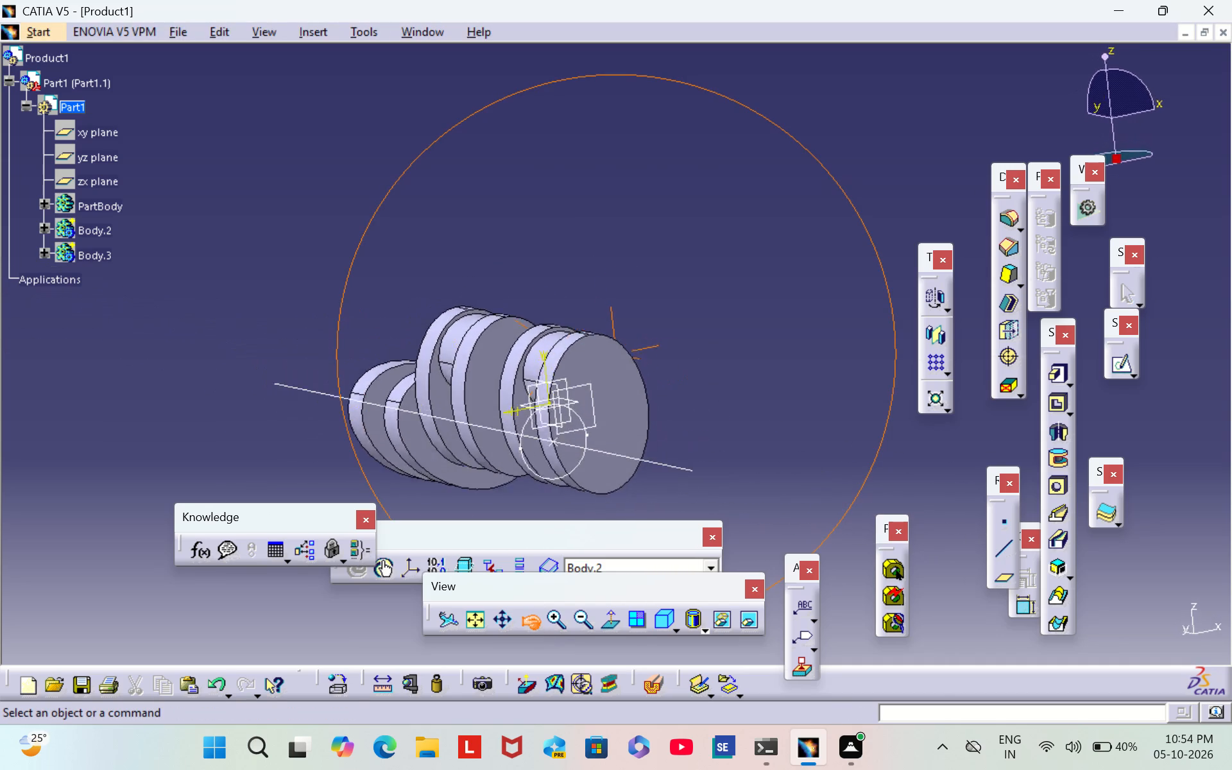
drag(567, 336, 801, 248)
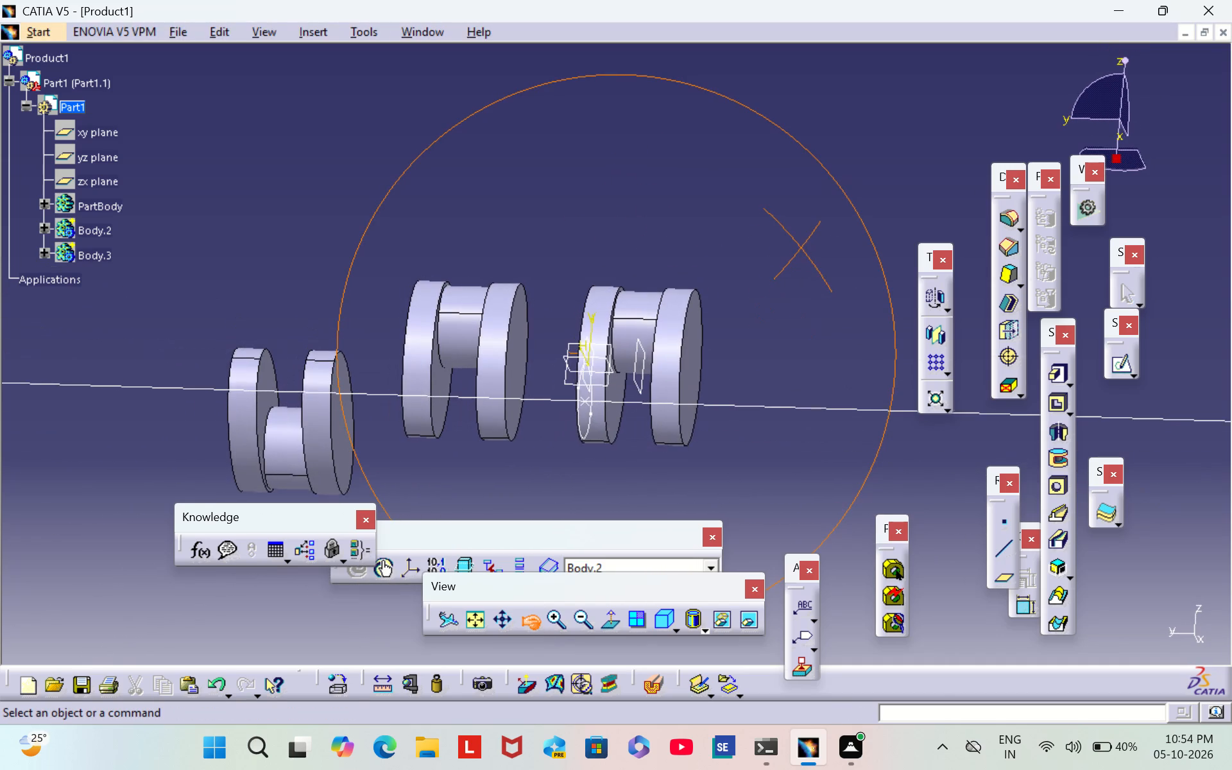
drag(801, 248, 805, 214)
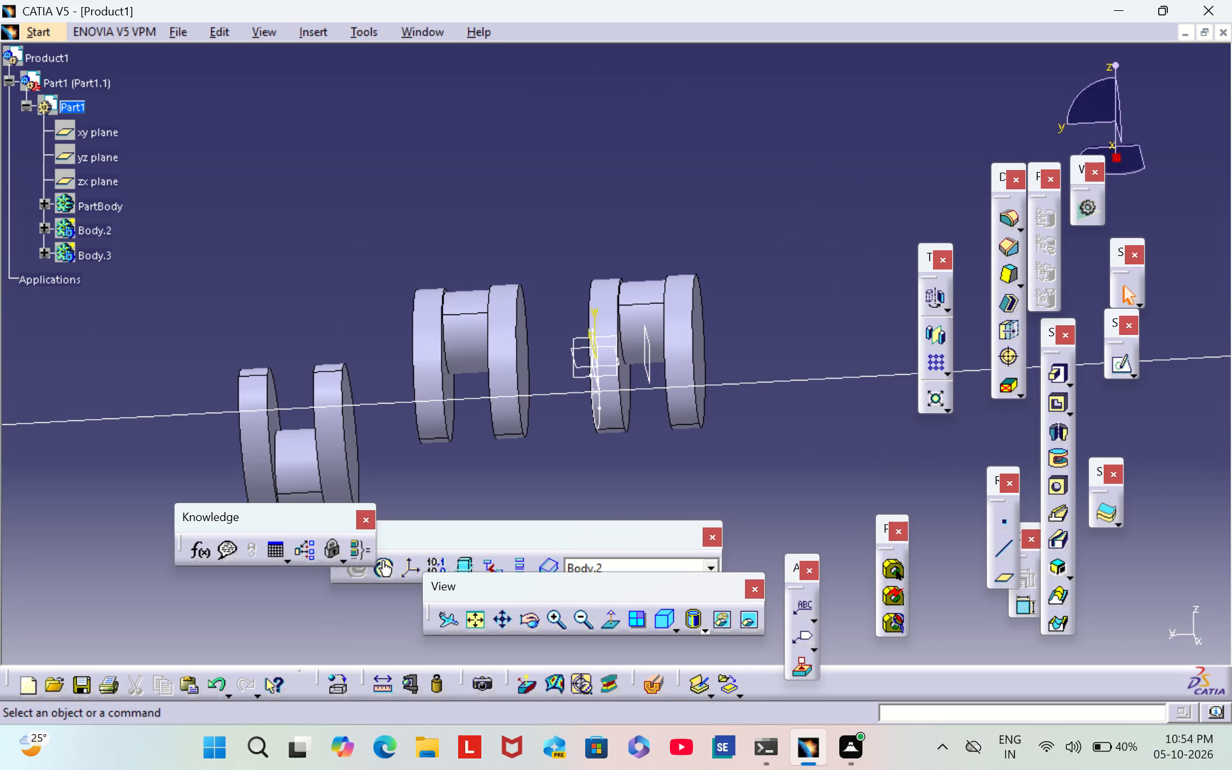
click(532, 623)
drag(772, 308, 773, 307)
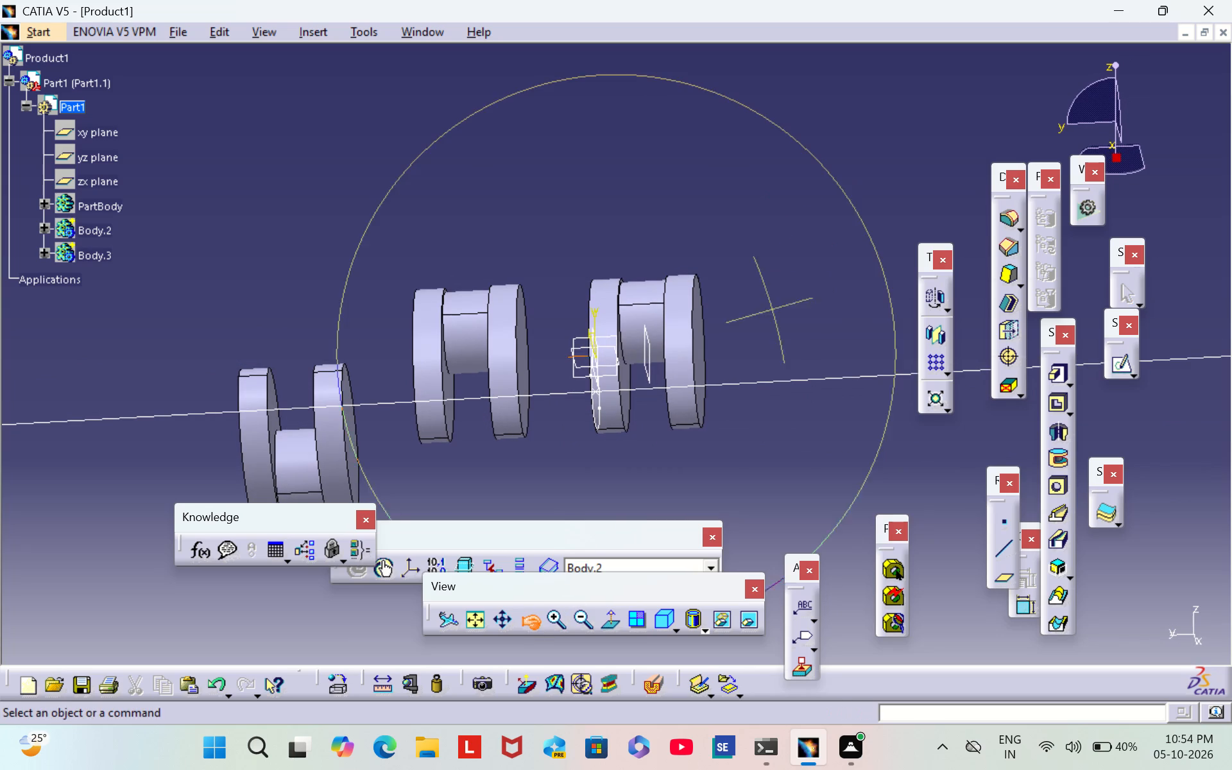
drag(773, 307, 597, 495)
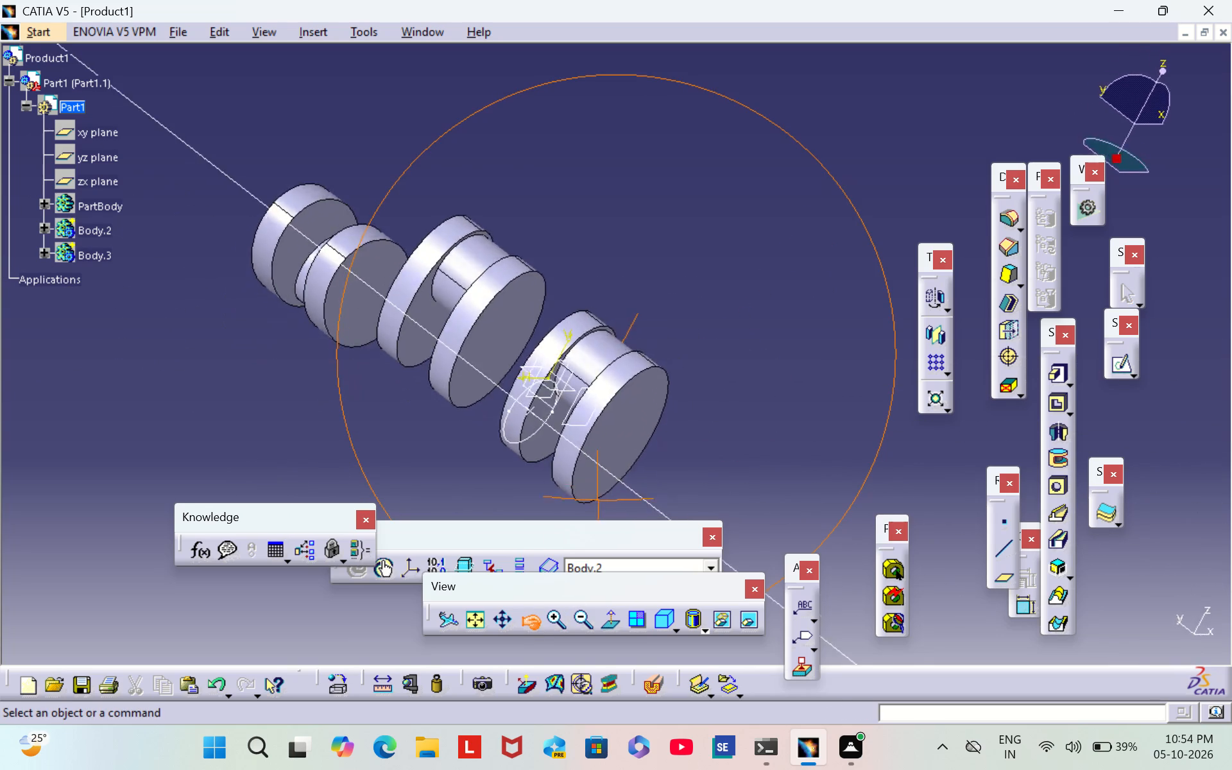
drag(597, 495, 710, 374)
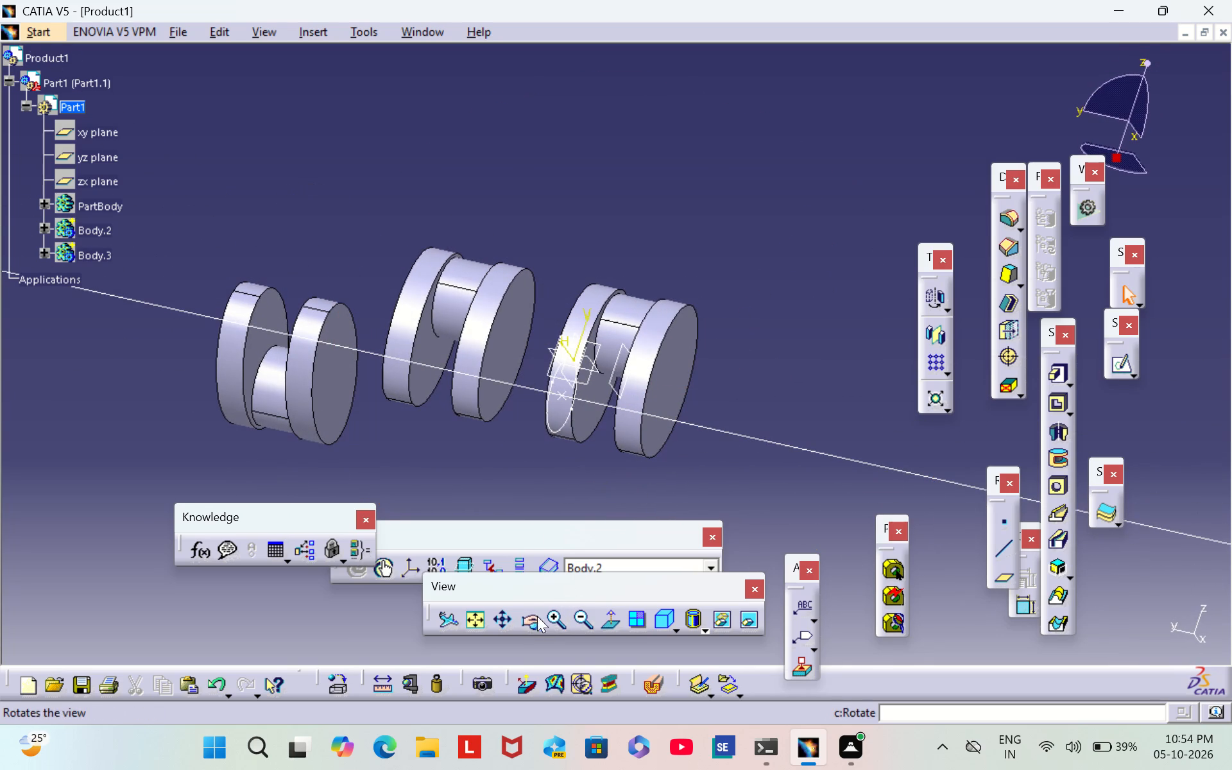
click(531, 610)
drag(820, 247, 886, 334)
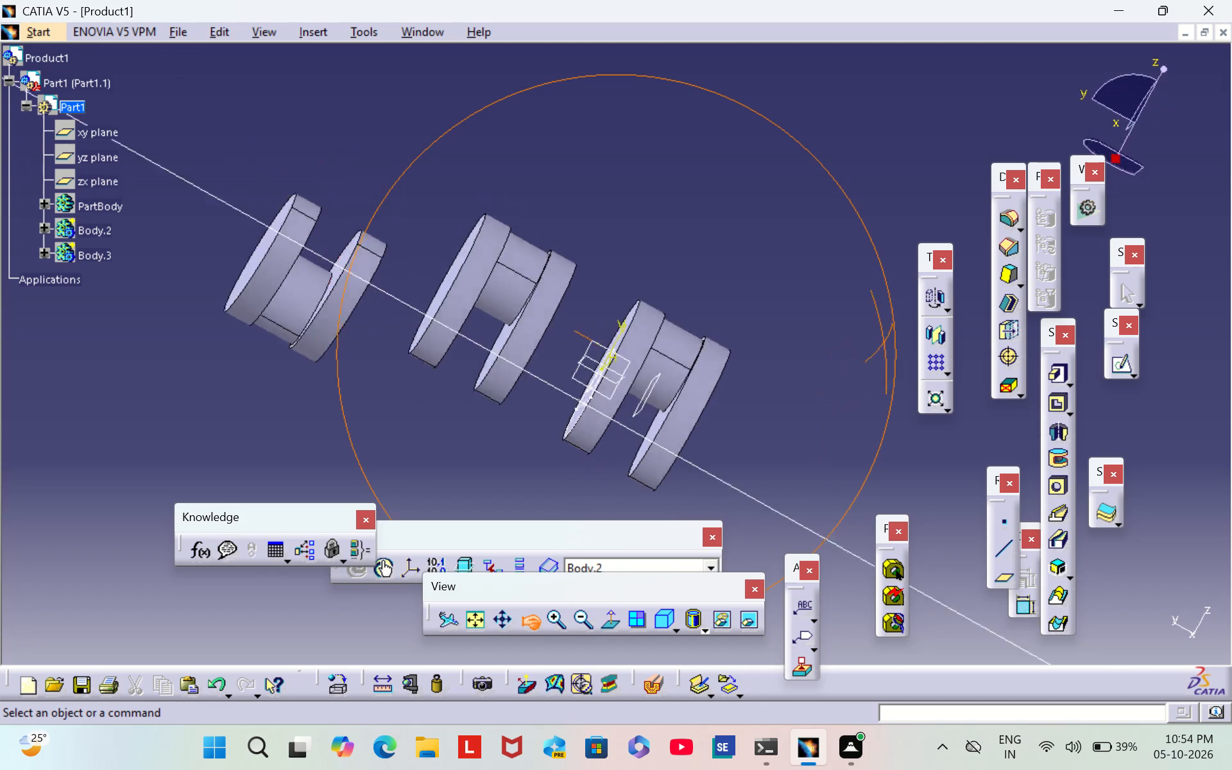
drag(886, 334, 815, 328)
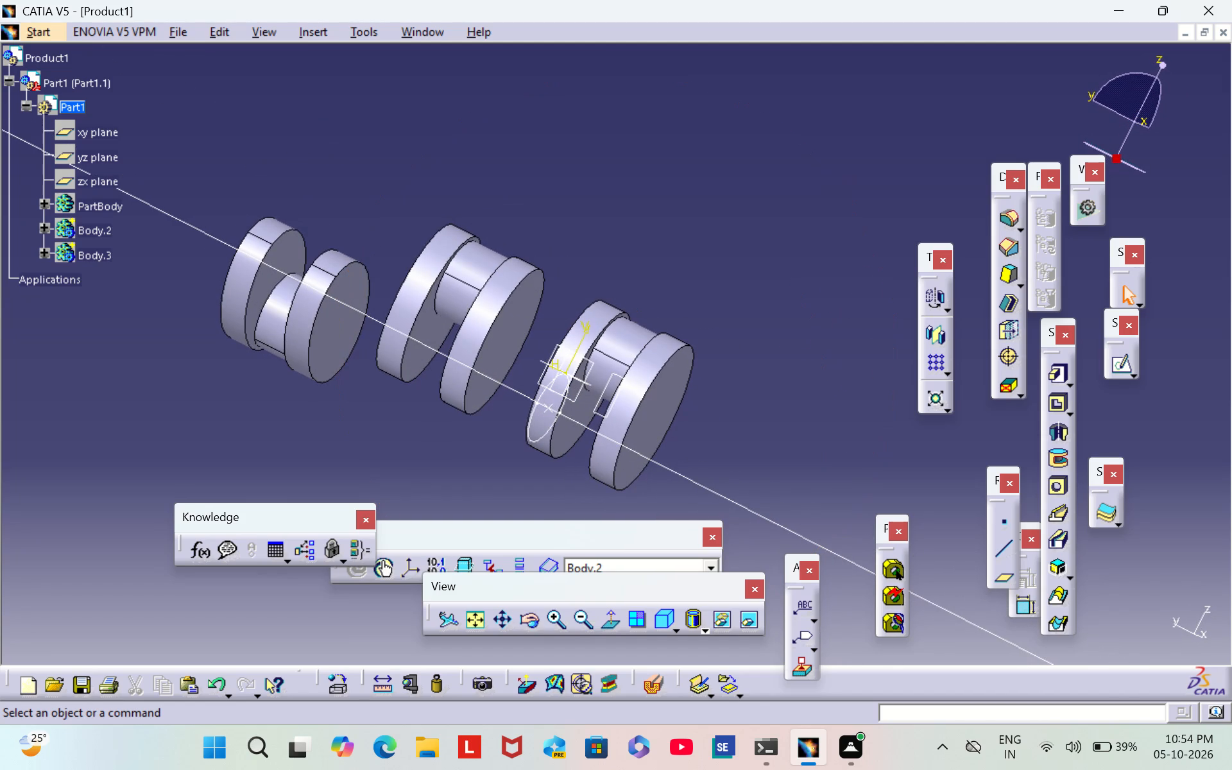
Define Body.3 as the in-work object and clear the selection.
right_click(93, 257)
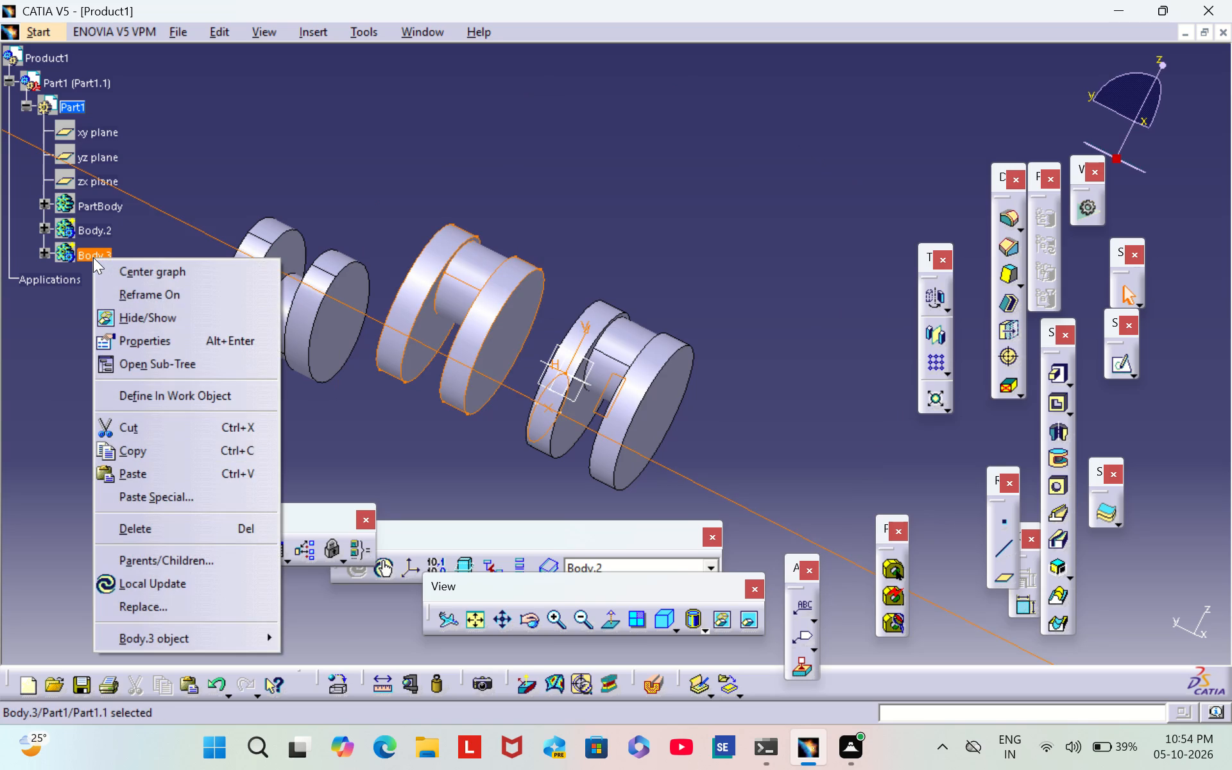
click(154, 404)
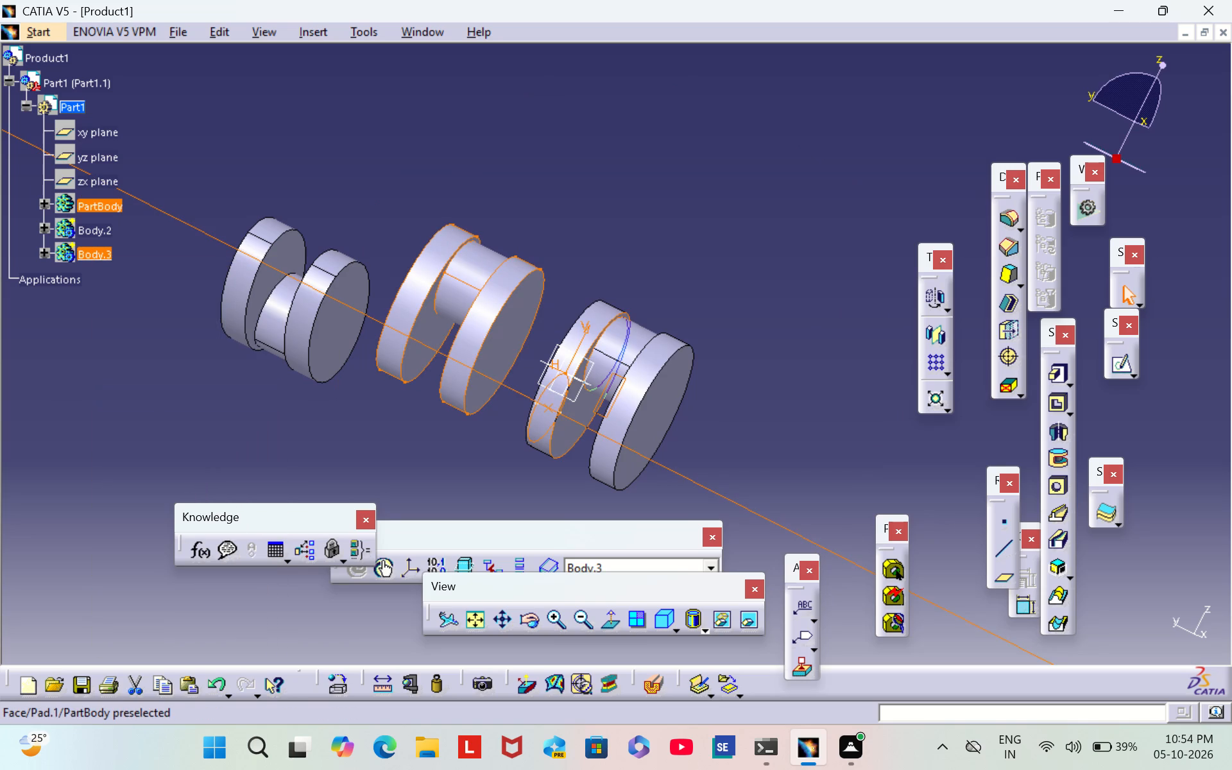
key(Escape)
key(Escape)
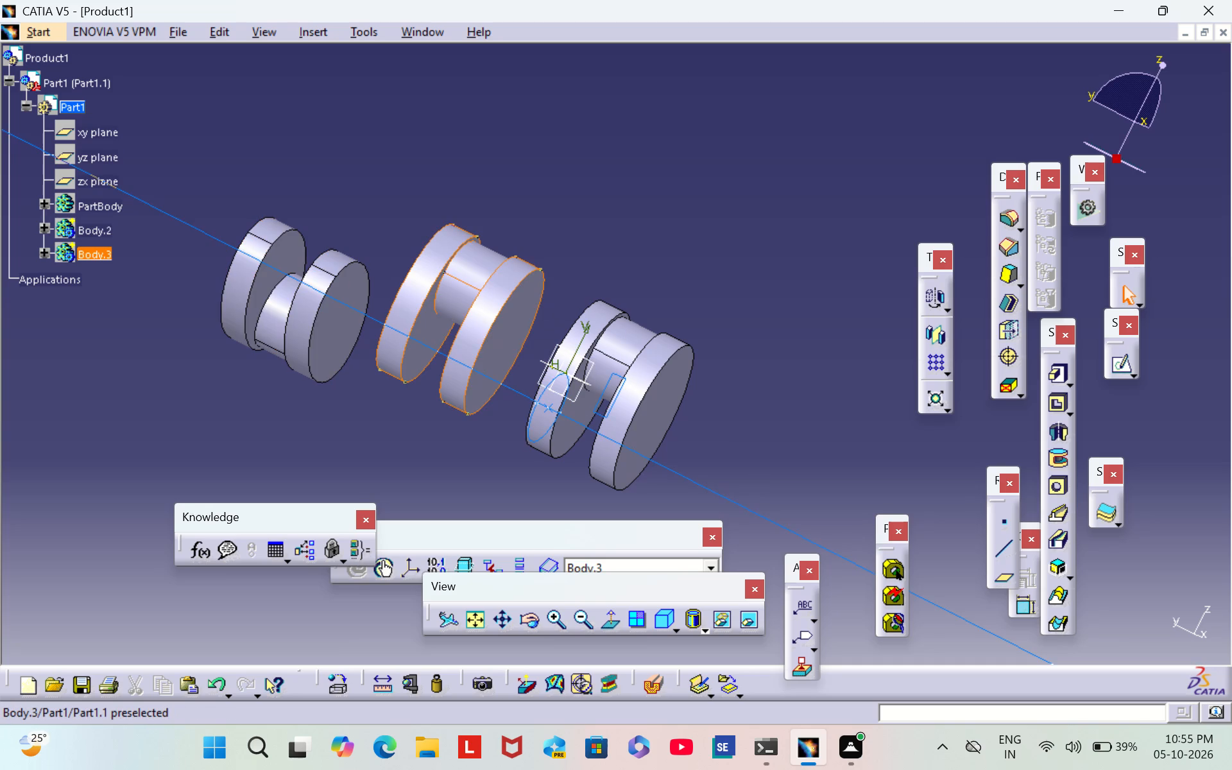
Make PartBody the in-work object and rotate it 120° about the infinite line, keeping the transformation specifications.
right_click(97, 209)
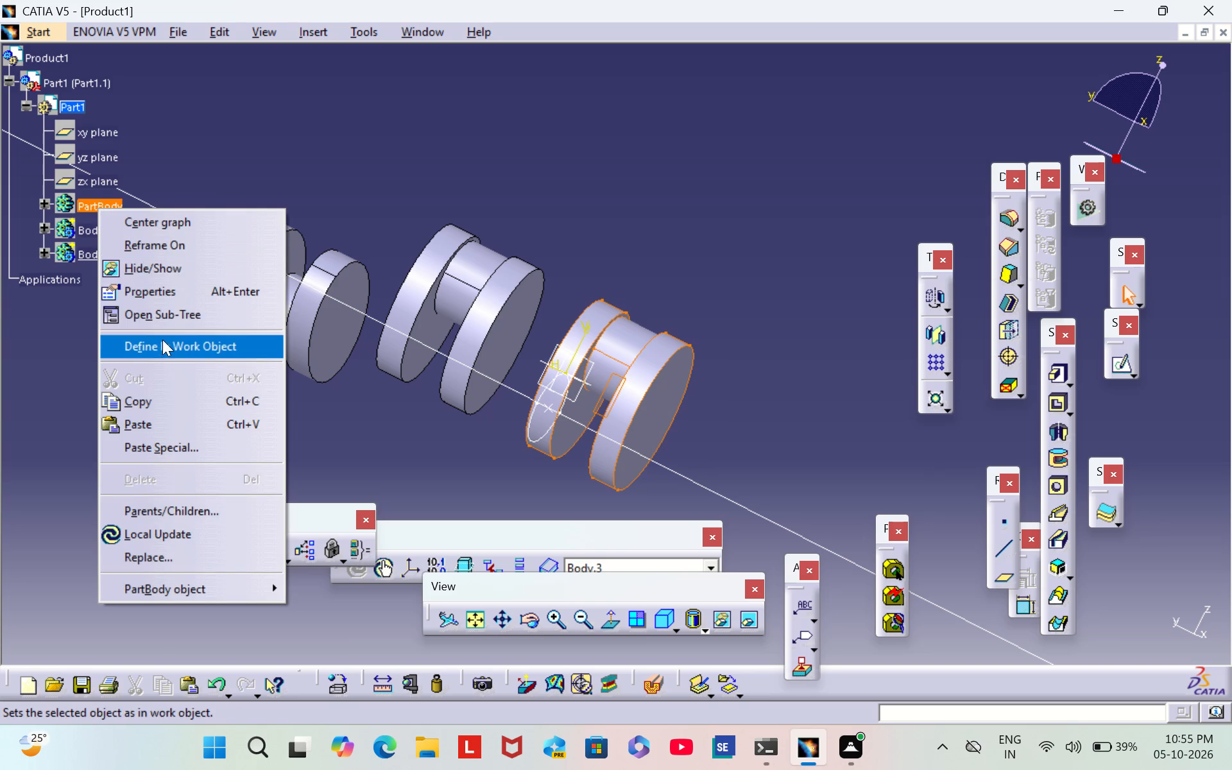
click(167, 350)
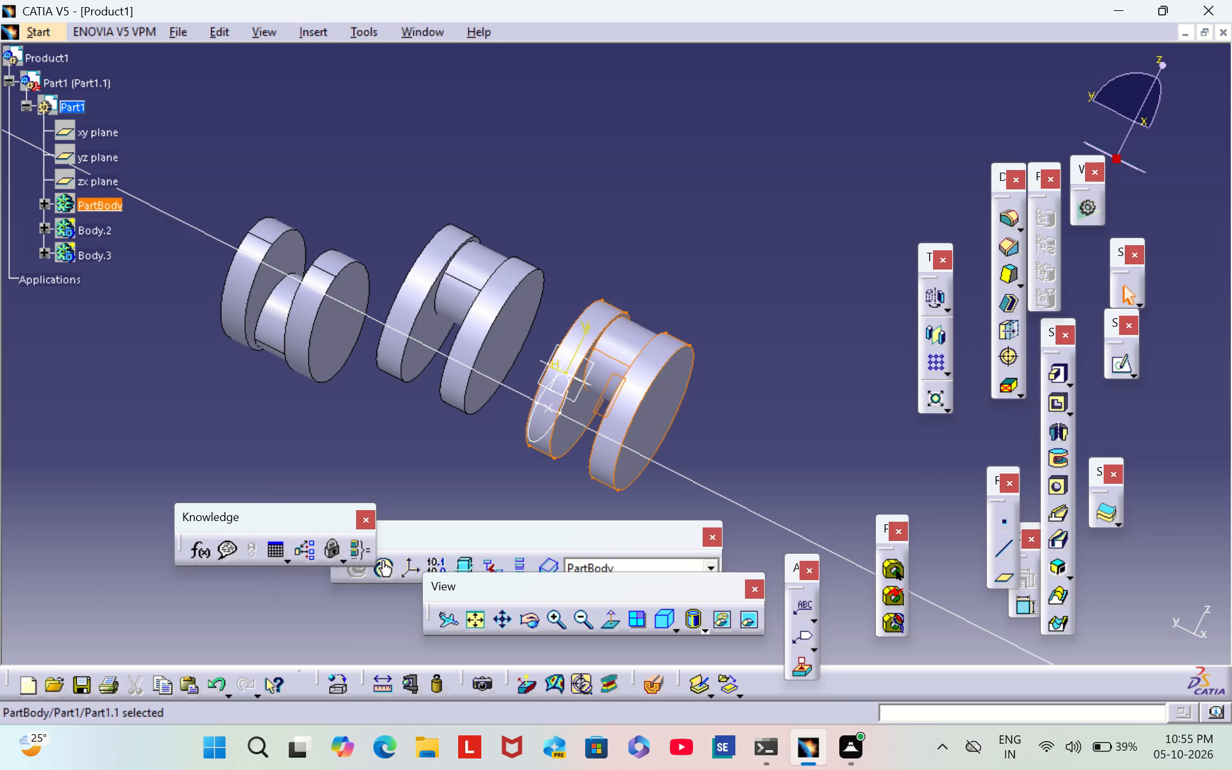
click(938, 299)
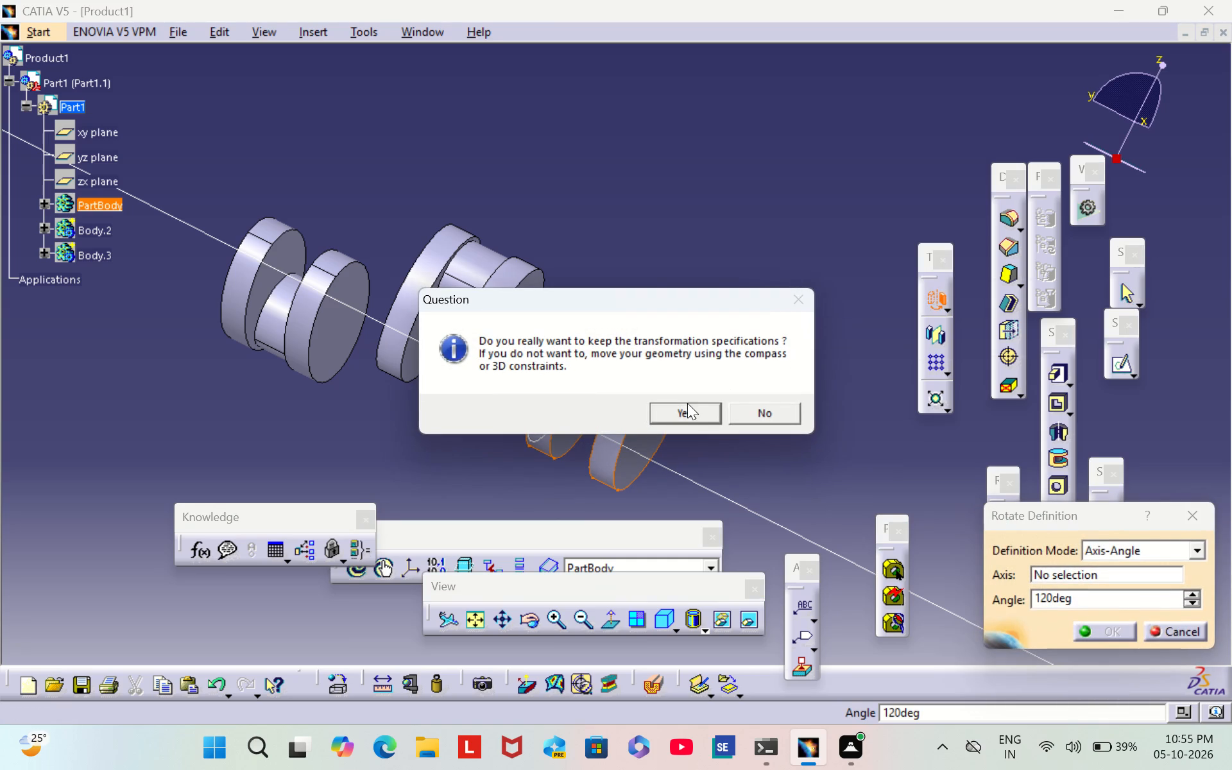
click(686, 411)
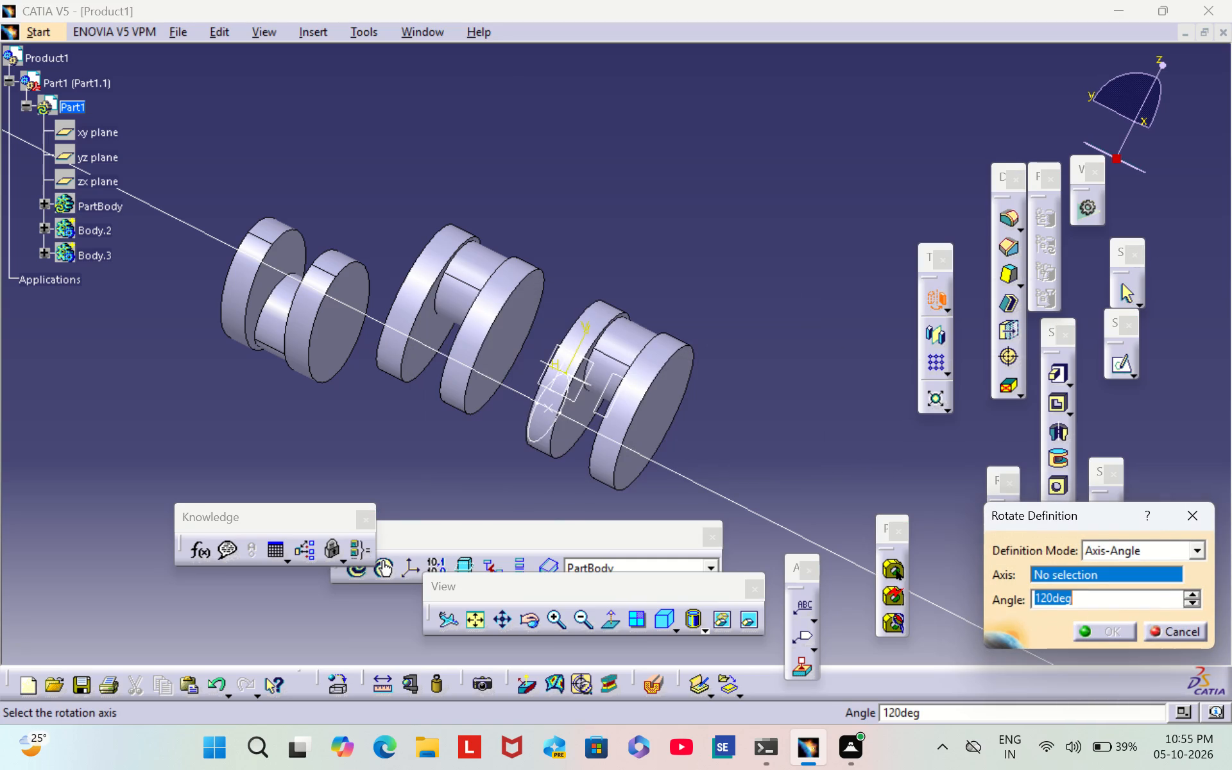
click(680, 472)
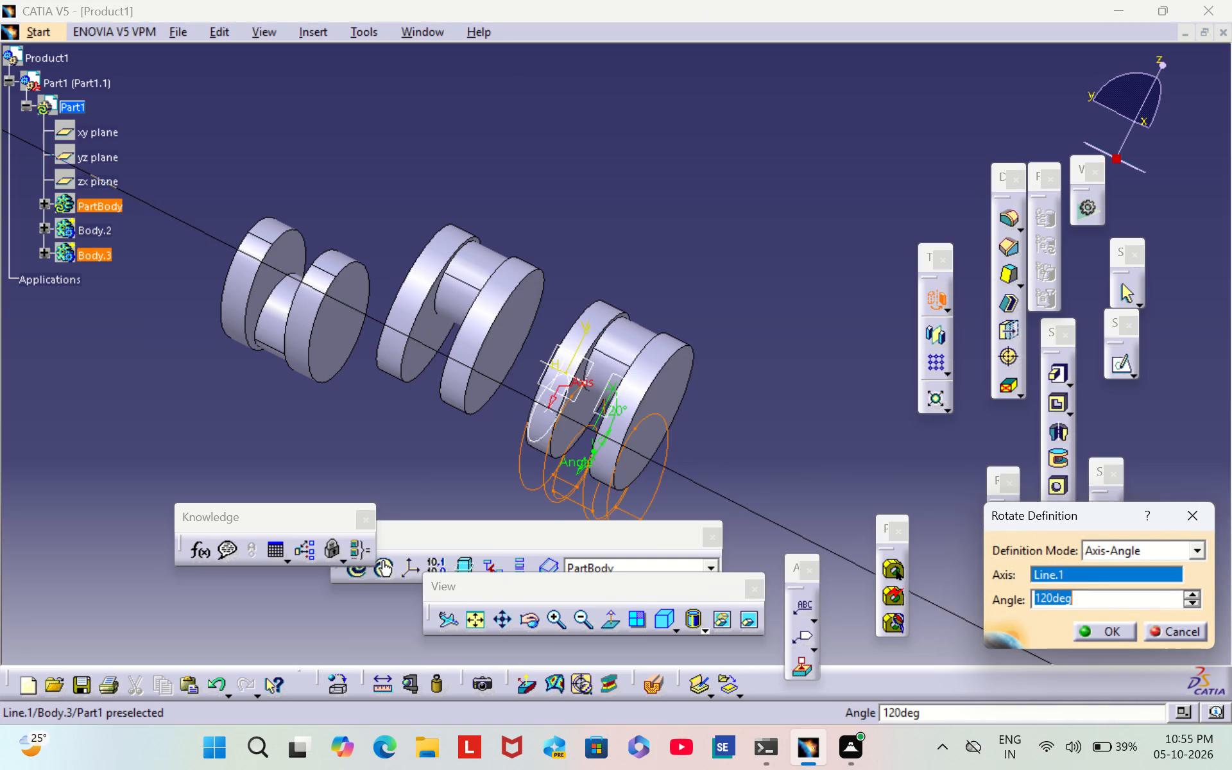
click(1110, 631)
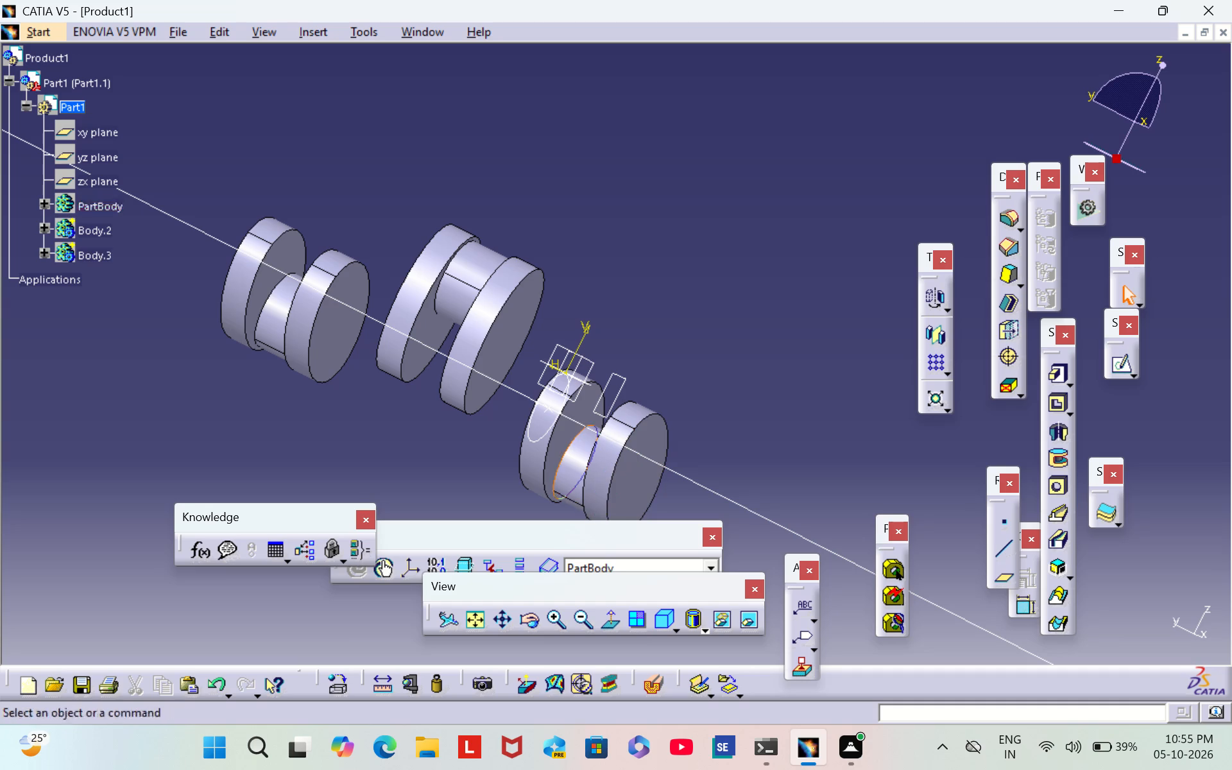
With PartBody as the in-work object, rotate it -120° about the infinite line, keeping the transformation specifications.
right_click(93, 206)
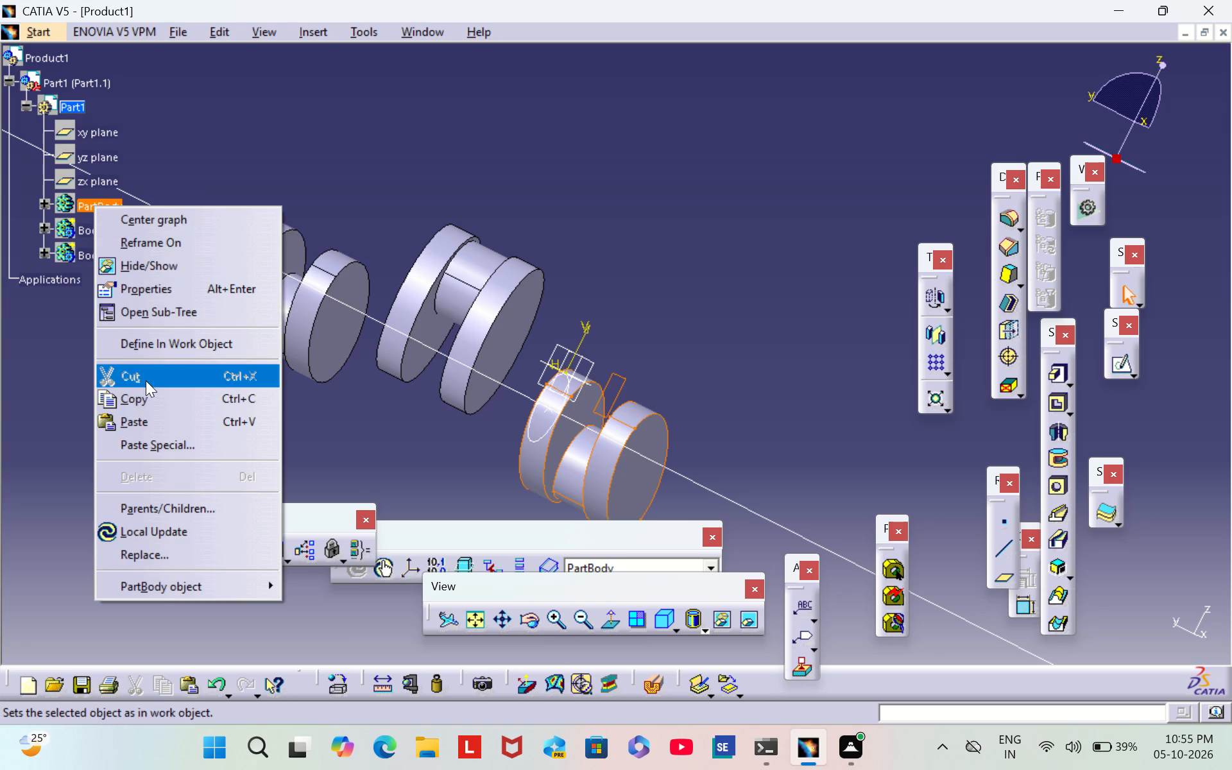
click(168, 348)
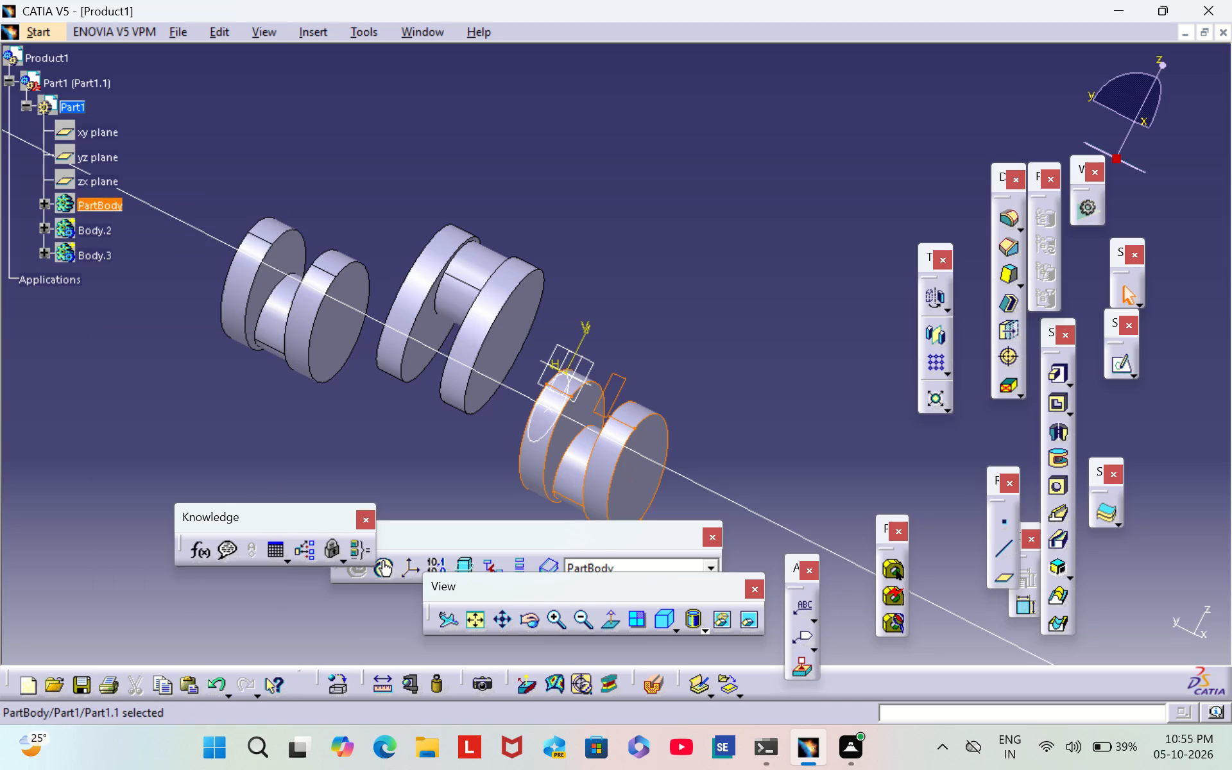
click(943, 307)
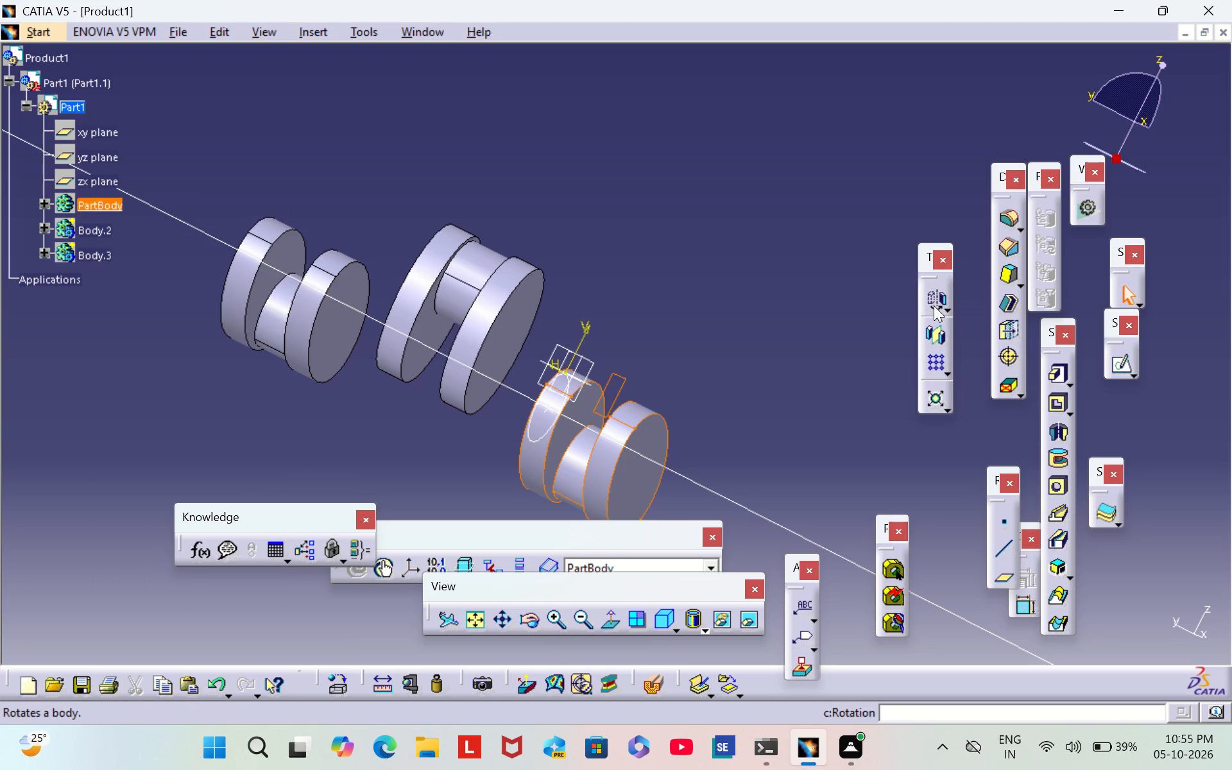
click(934, 305)
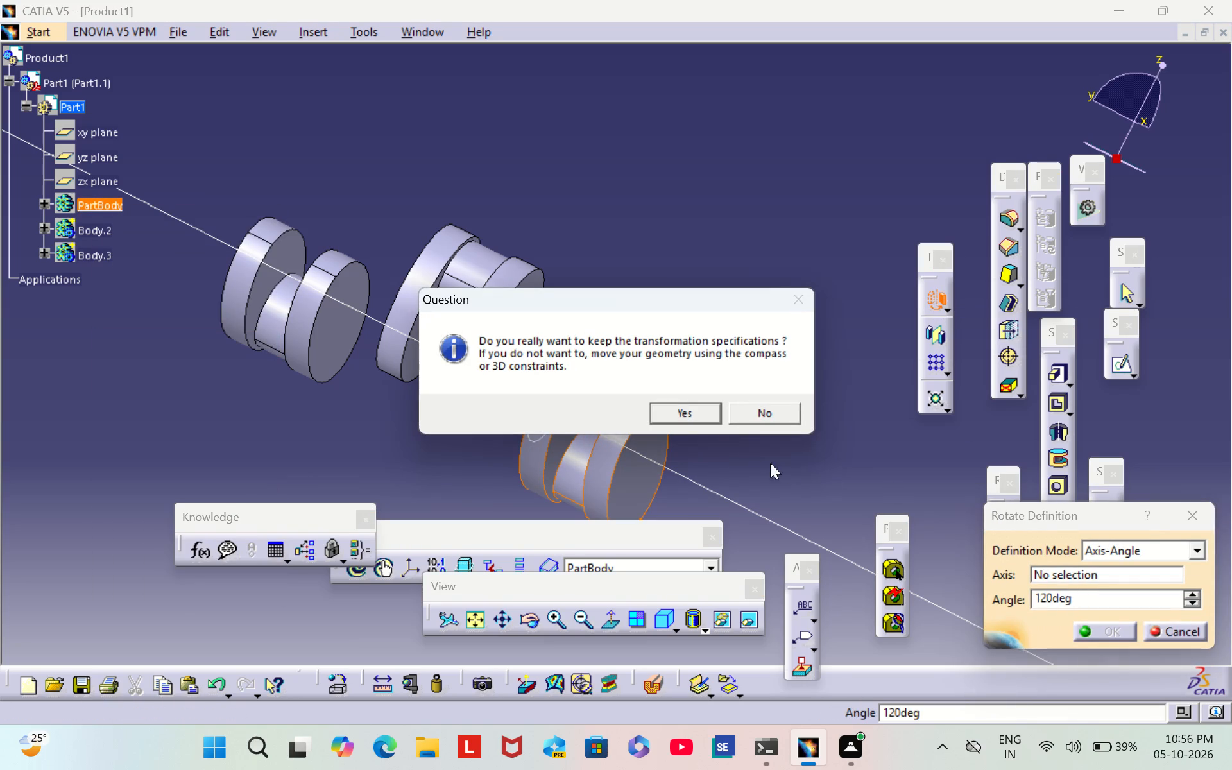
click(703, 416)
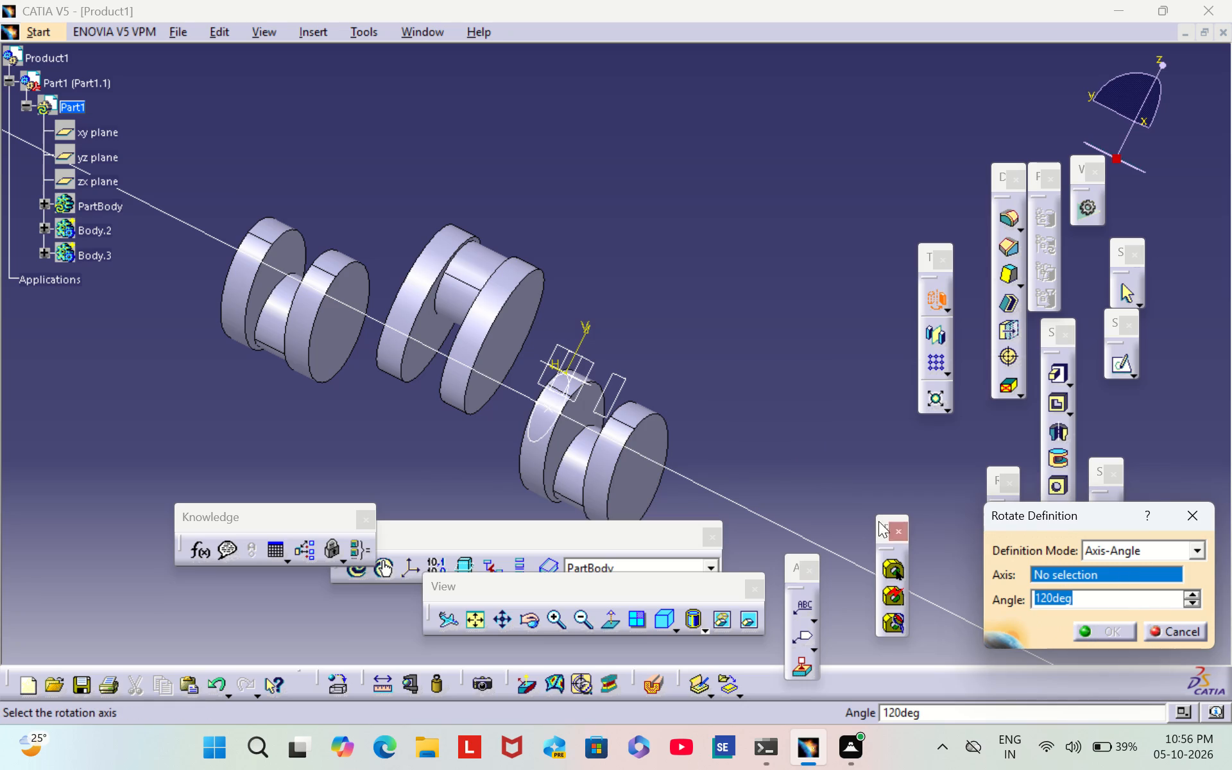
click(1113, 572)
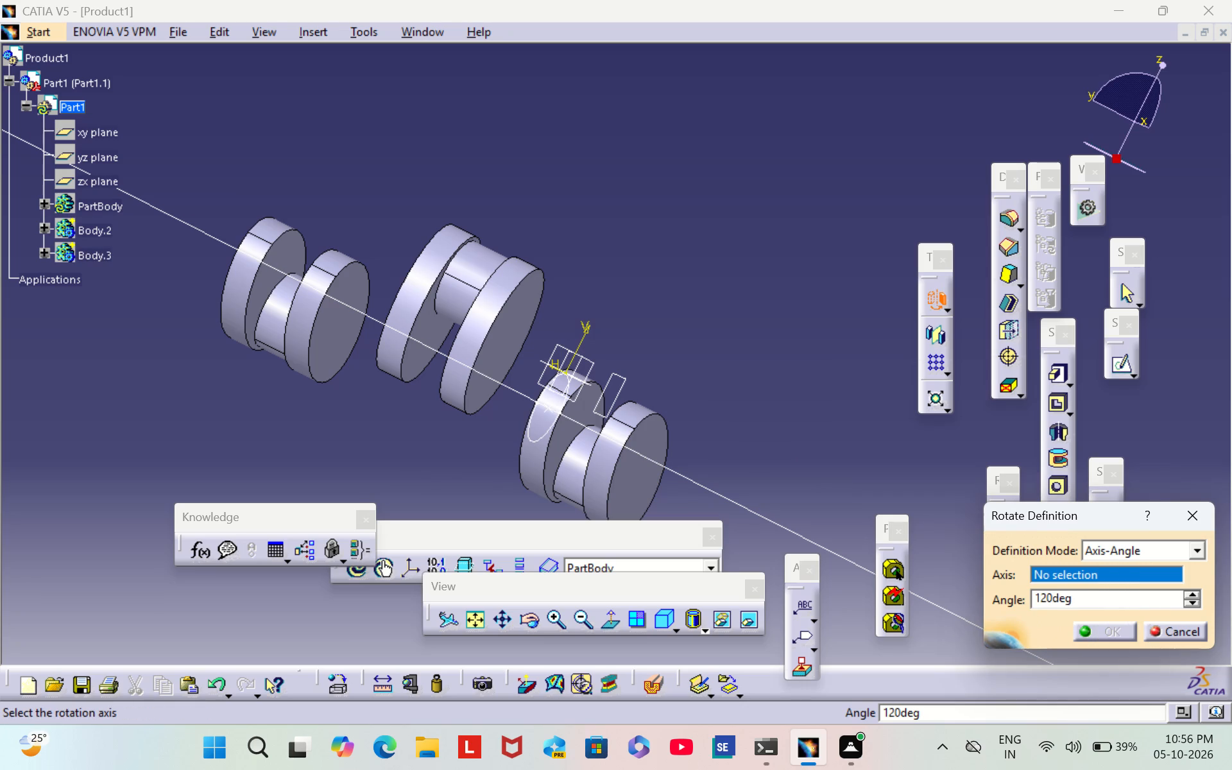
click(745, 506)
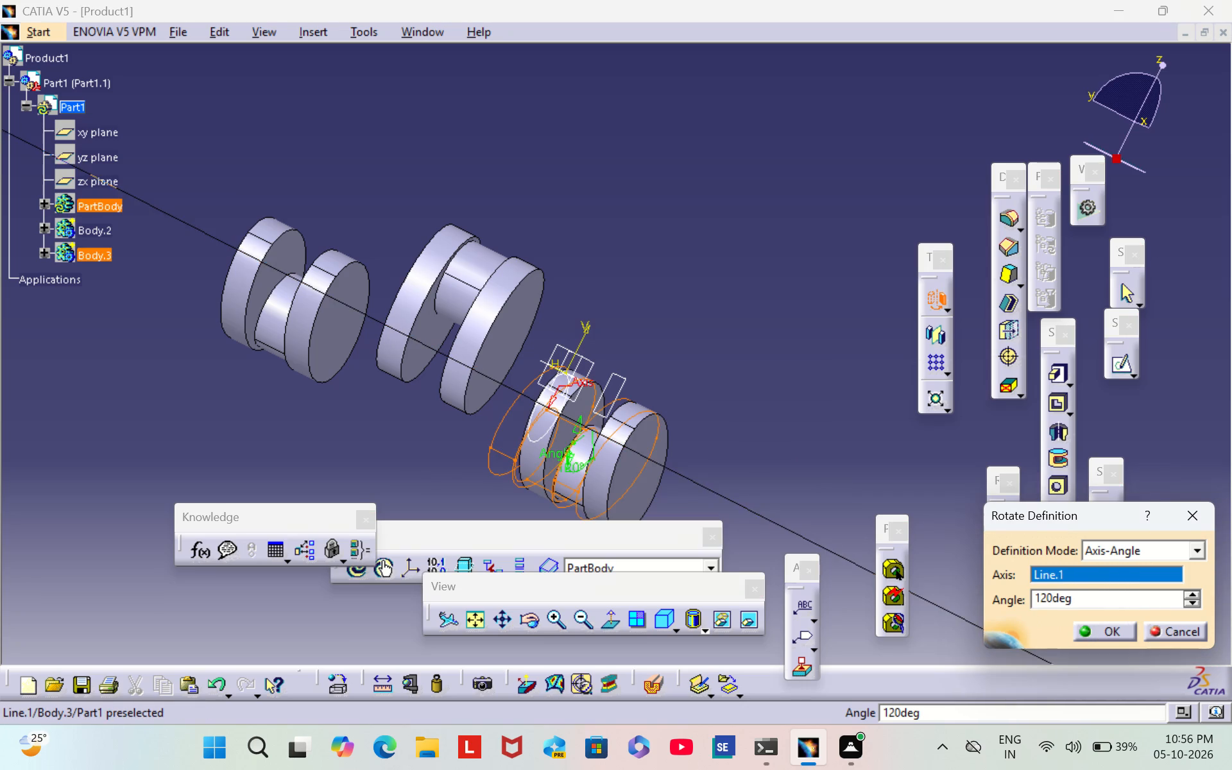
click(1100, 603)
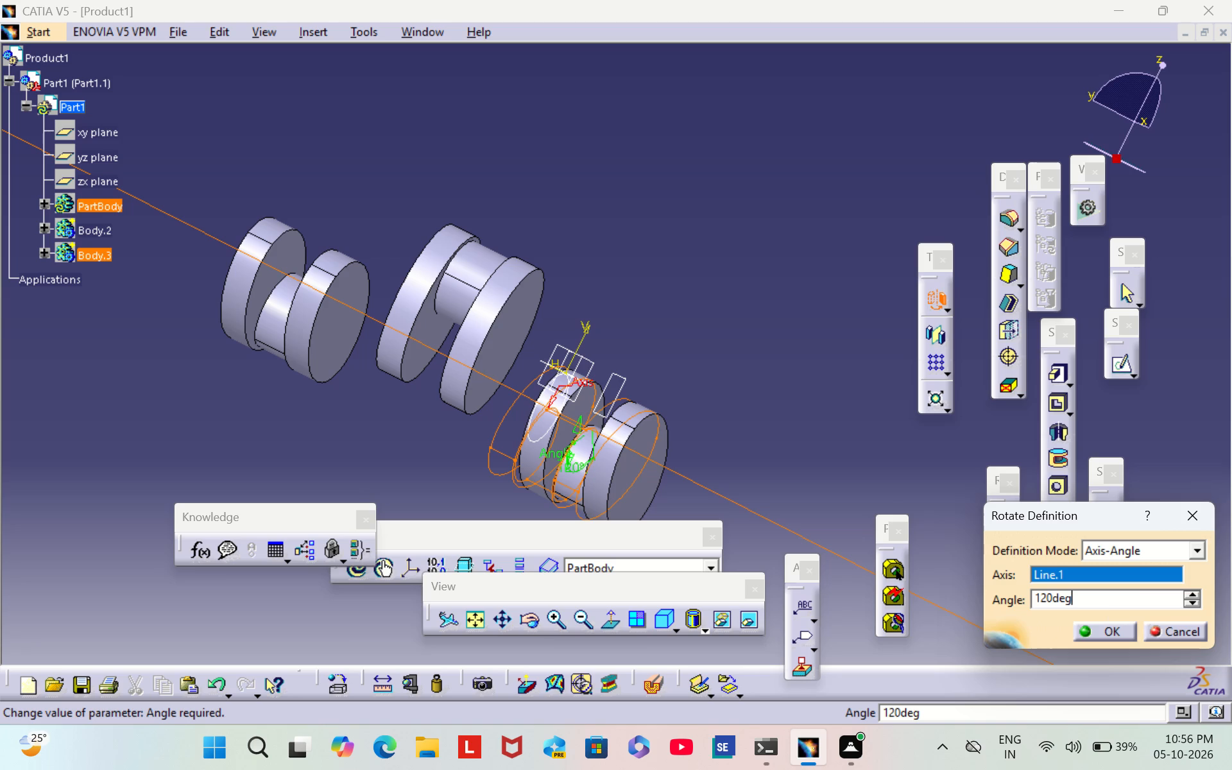
key(BackSpace)
key(BackSpace)
key(BackSpace)
key(BackSpace)
key(BackSpace)
key(BackSpace)
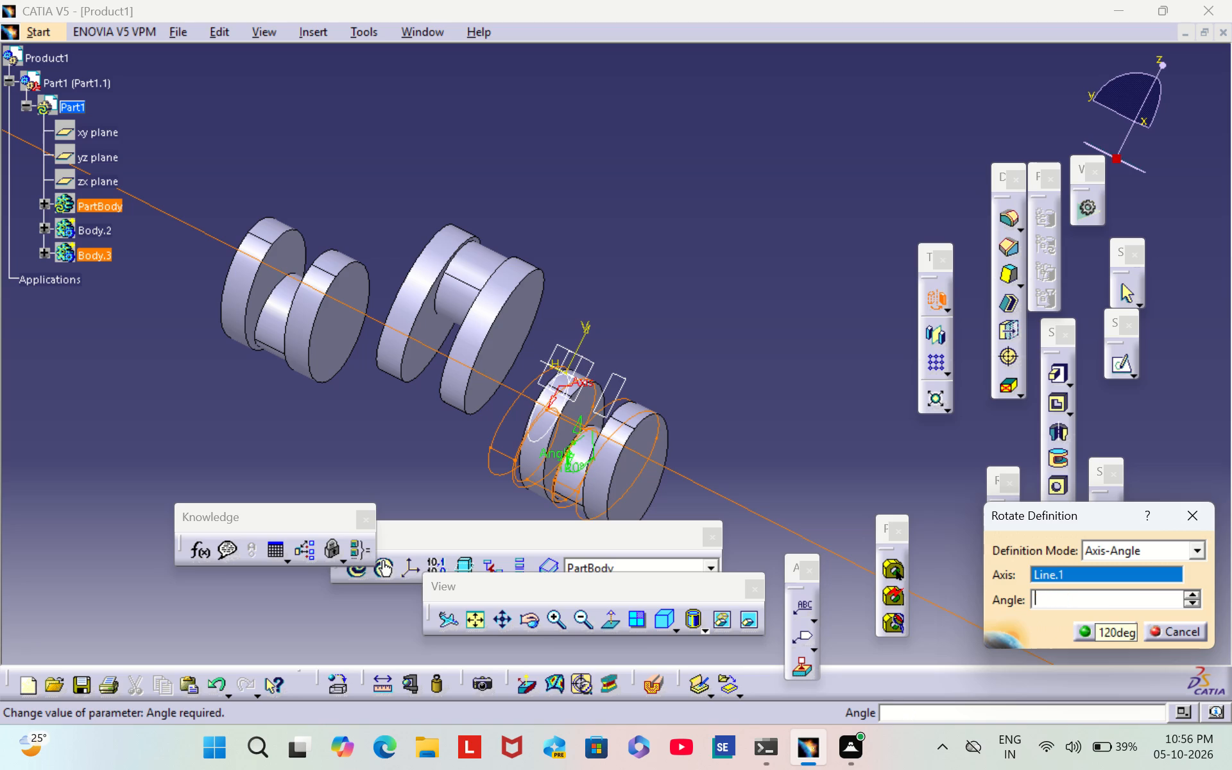
key(minus)
text(120)
click(1104, 633)
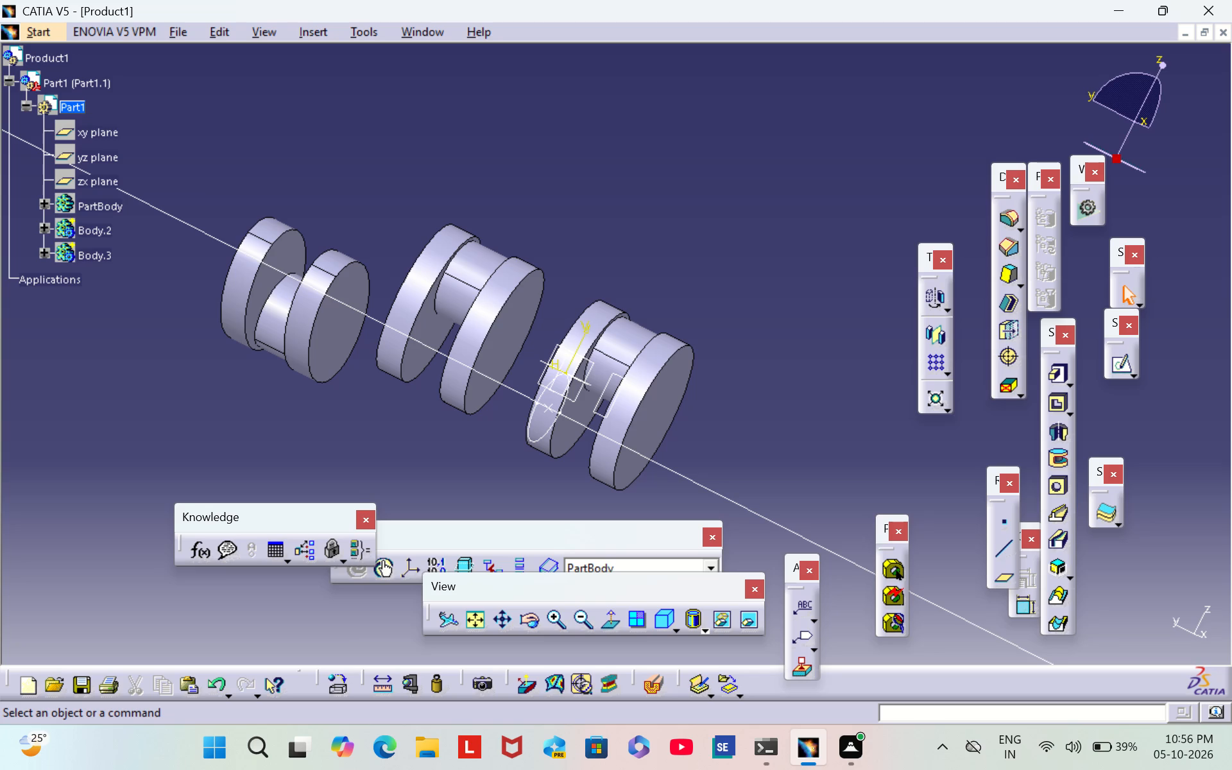
key(Escape)
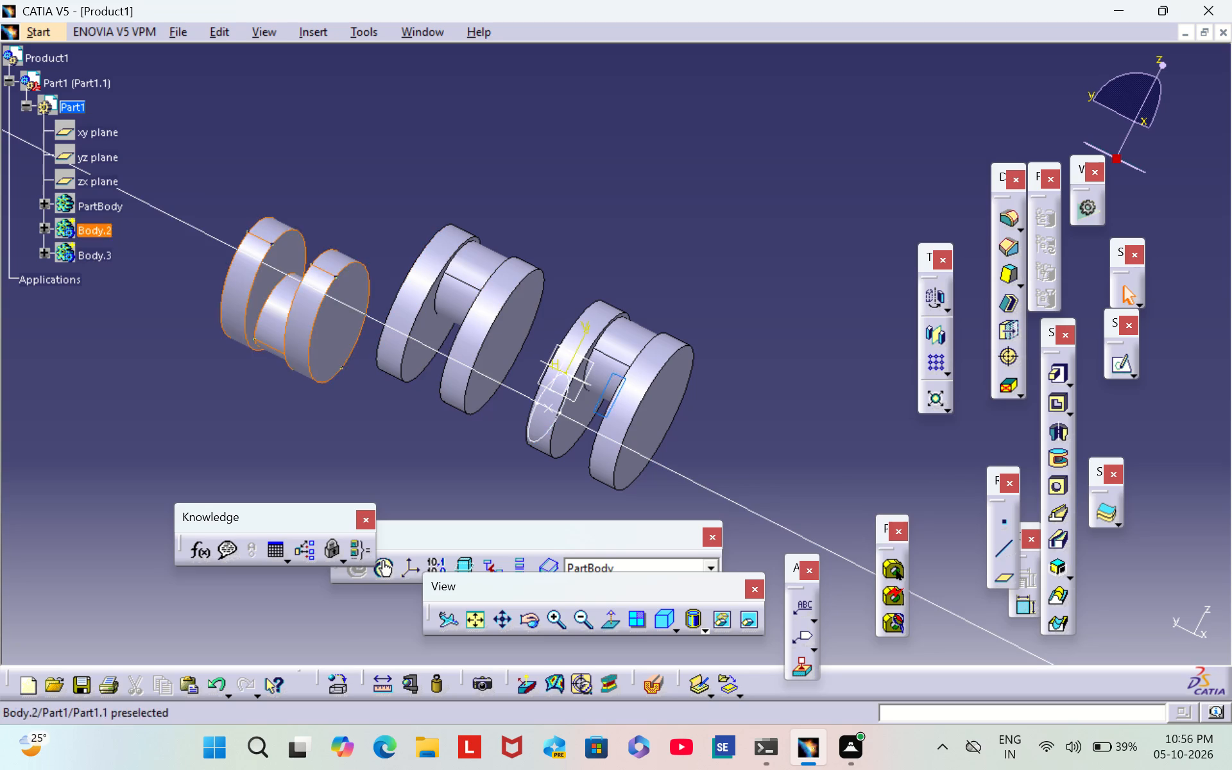
Rotate PartBody by a further -120° about the infinite line, again keeping the transformation specifications.
click(93, 203)
right_click(93, 203)
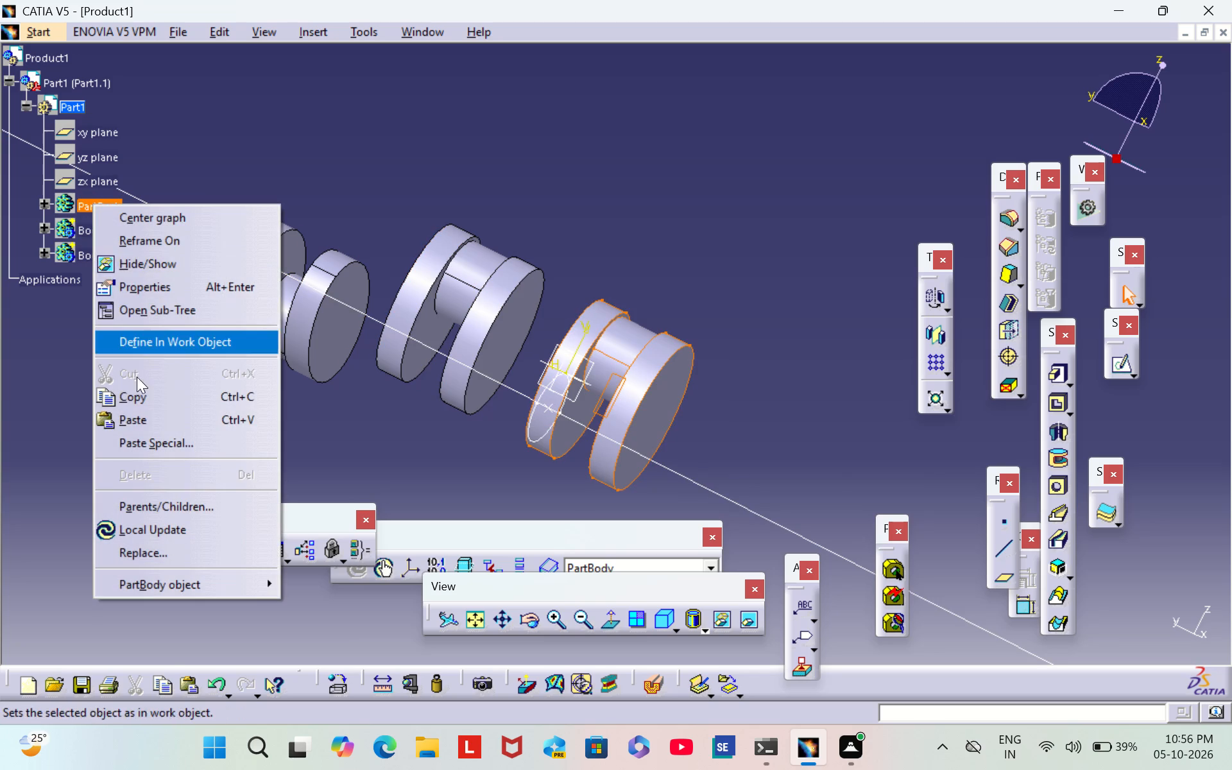
click(172, 350)
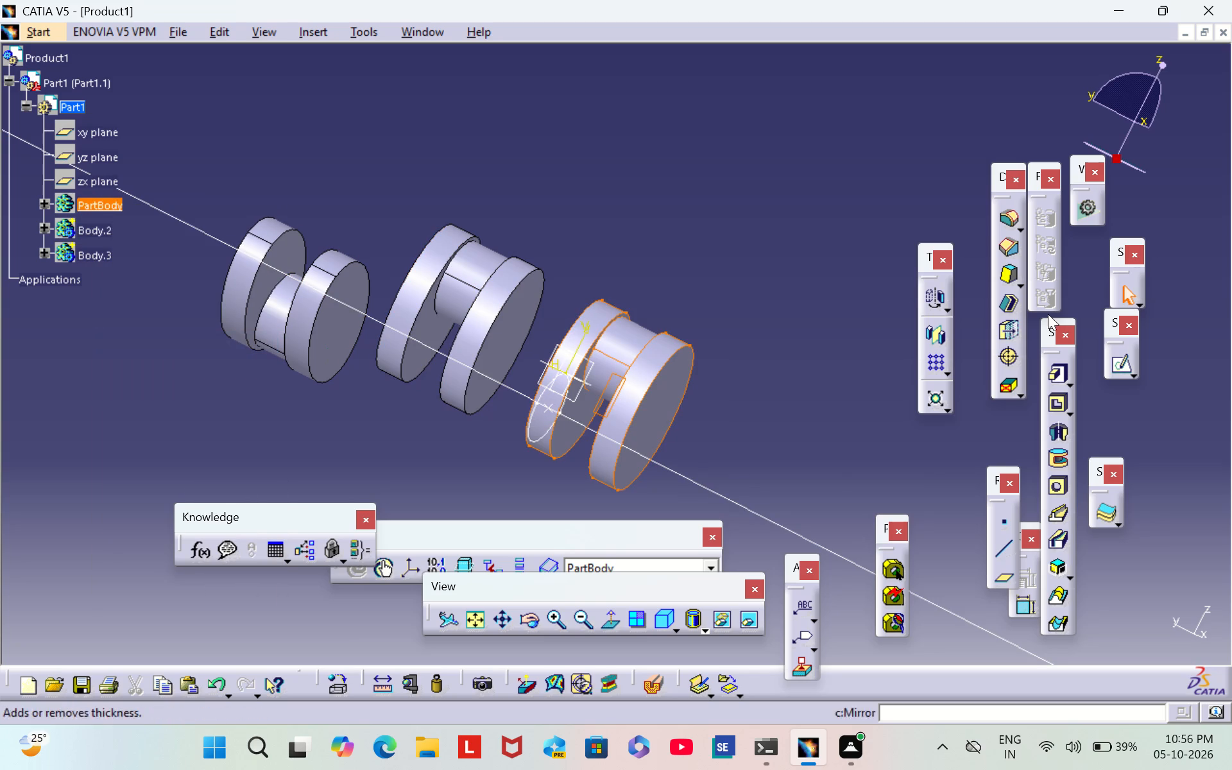
click(945, 304)
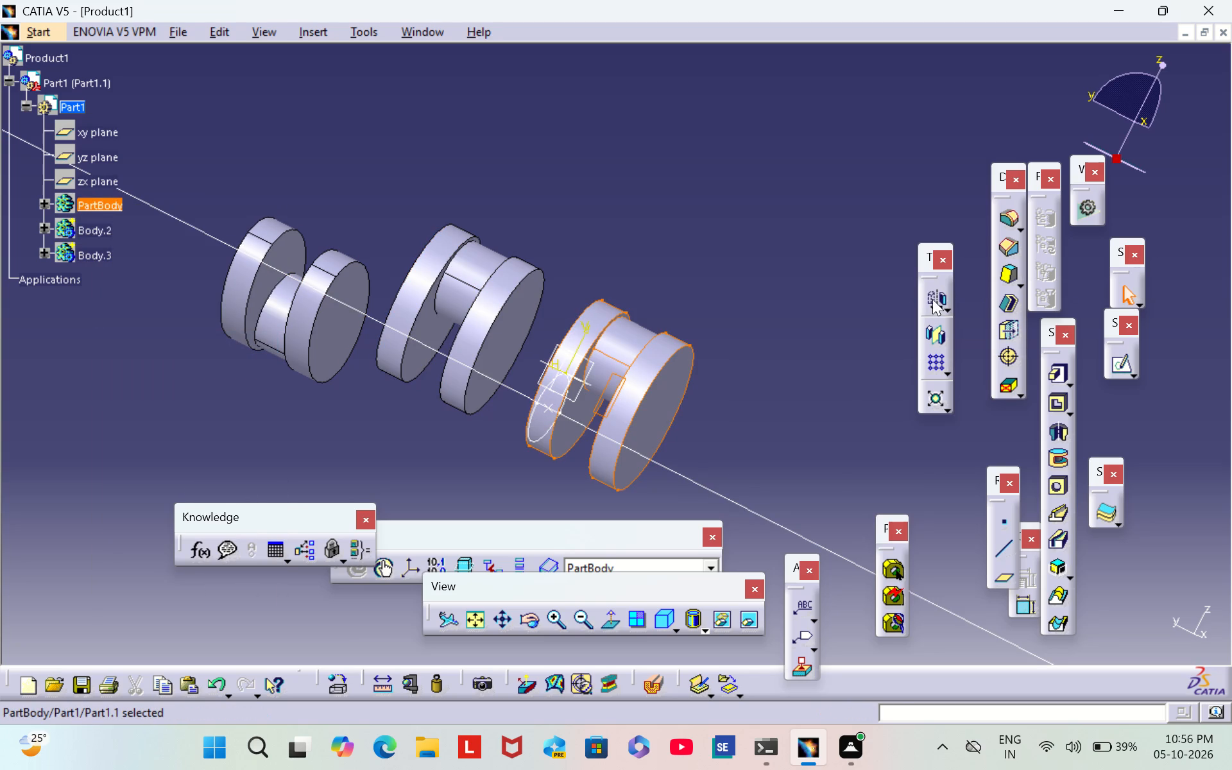
click(932, 299)
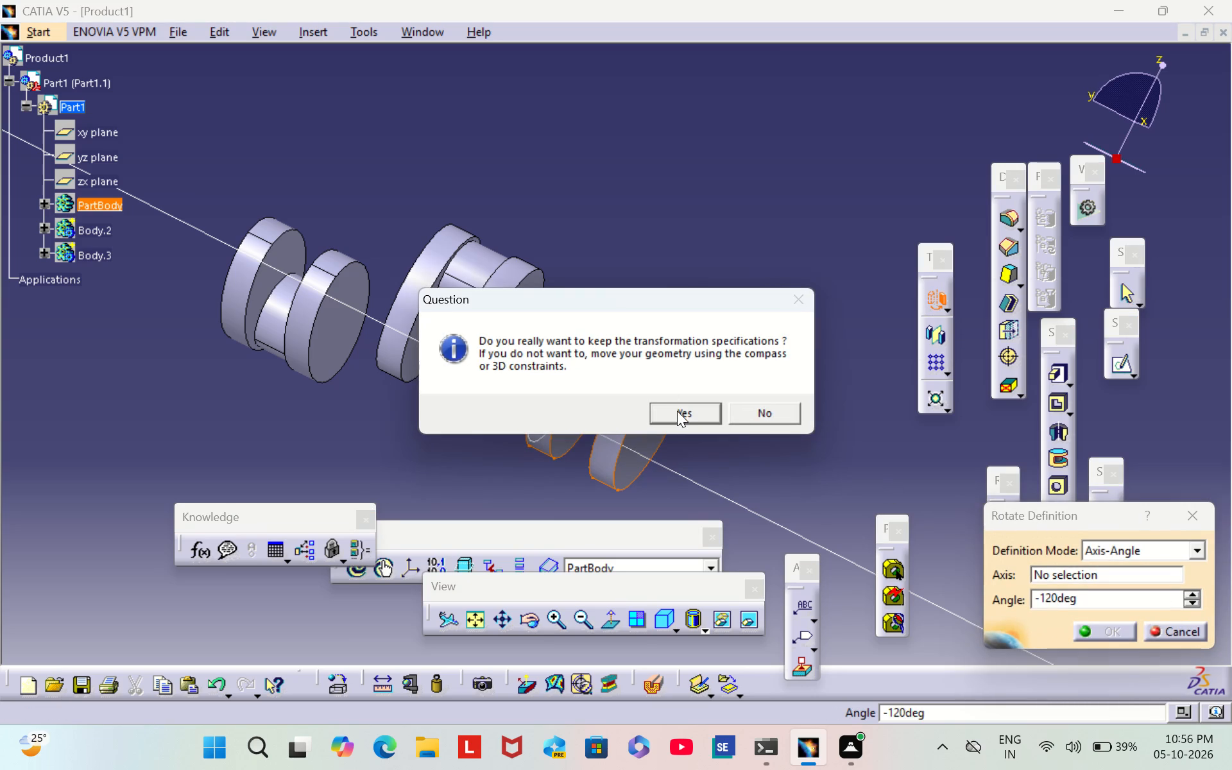
click(679, 411)
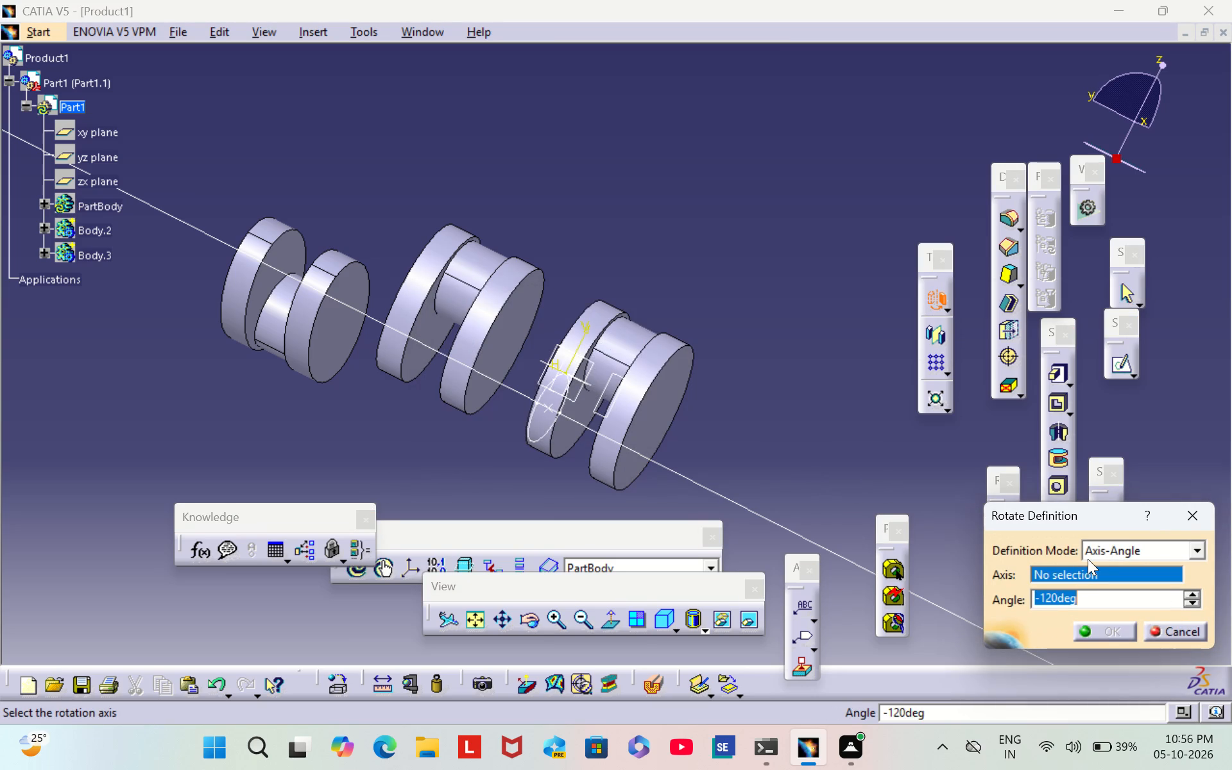
key(BackSpace)
click(1095, 572)
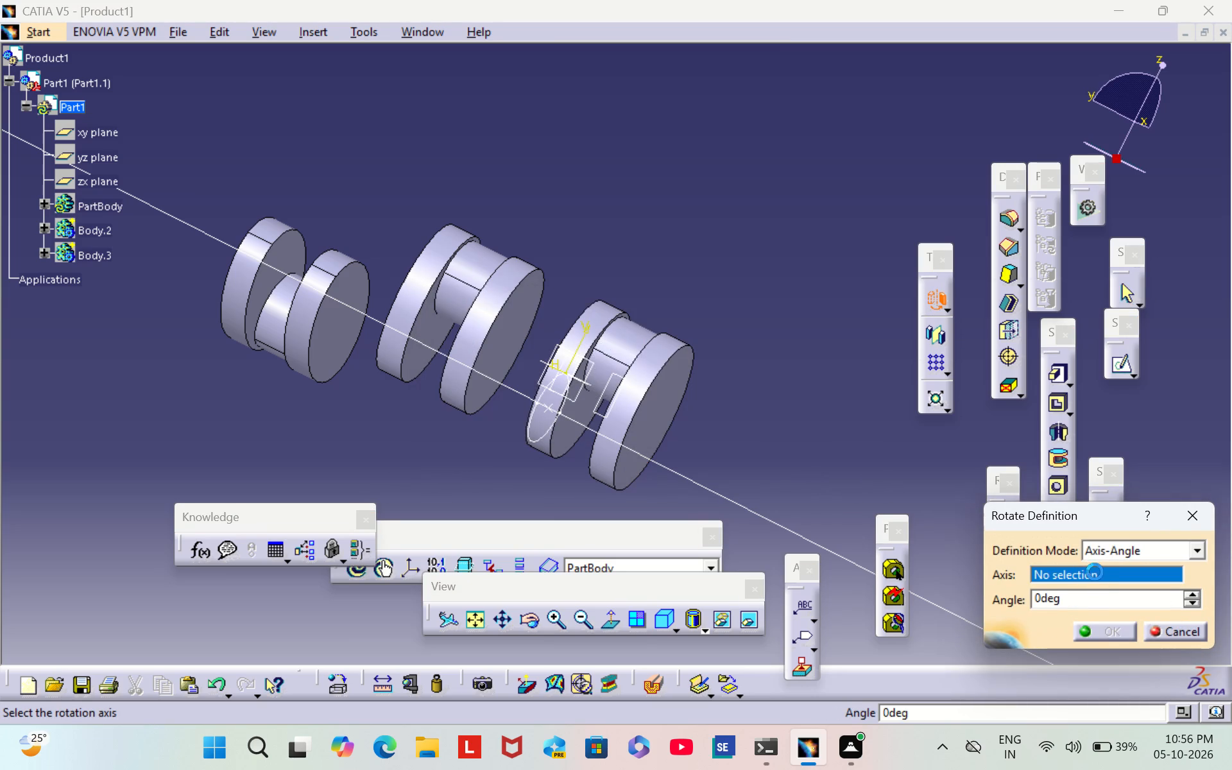
click(733, 500)
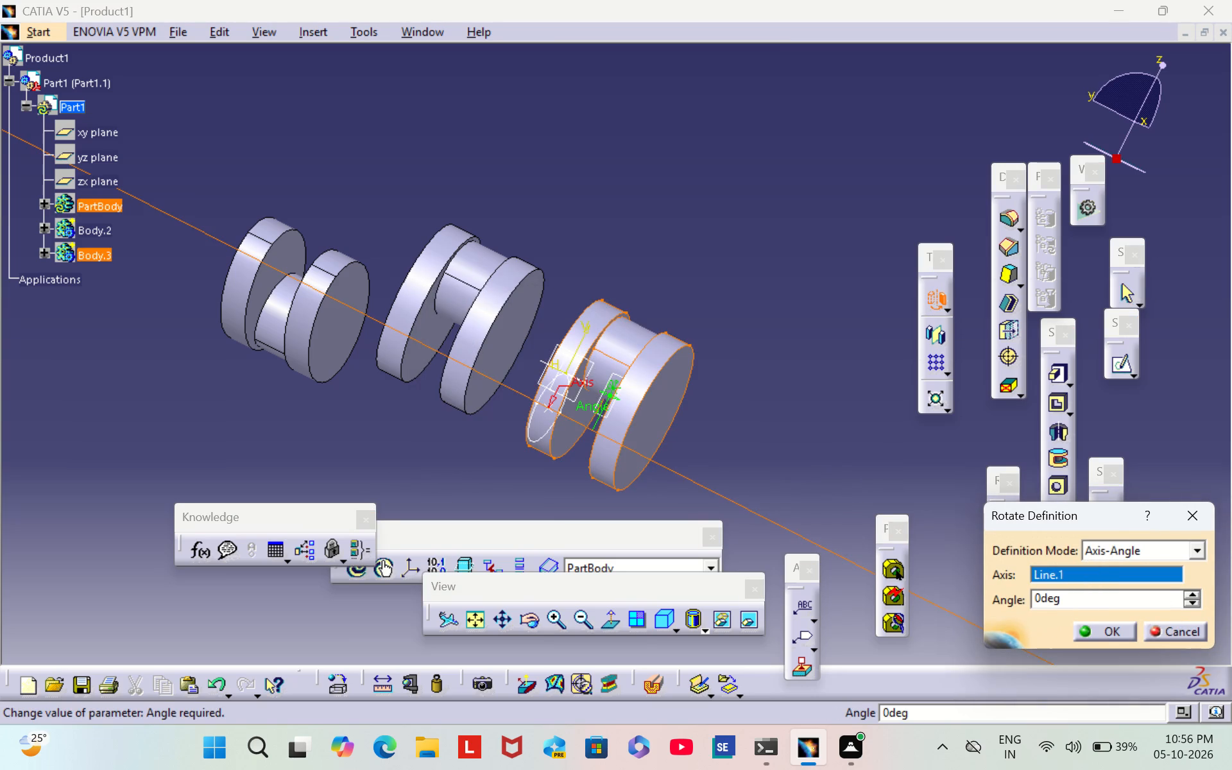
click(1065, 601)
key(BackSpace)
key(BackSpace)
key(BackSpace)
key(BackSpace)
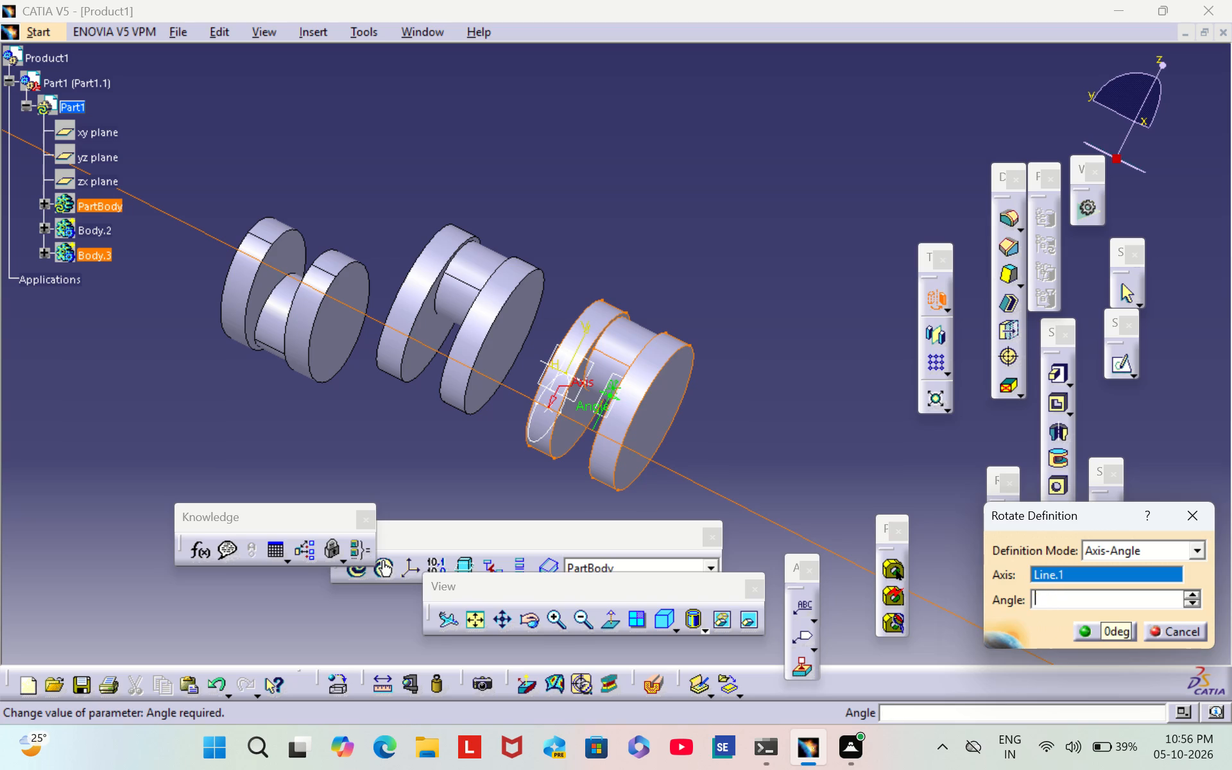
key(minus)
text(120)
click(1091, 628)
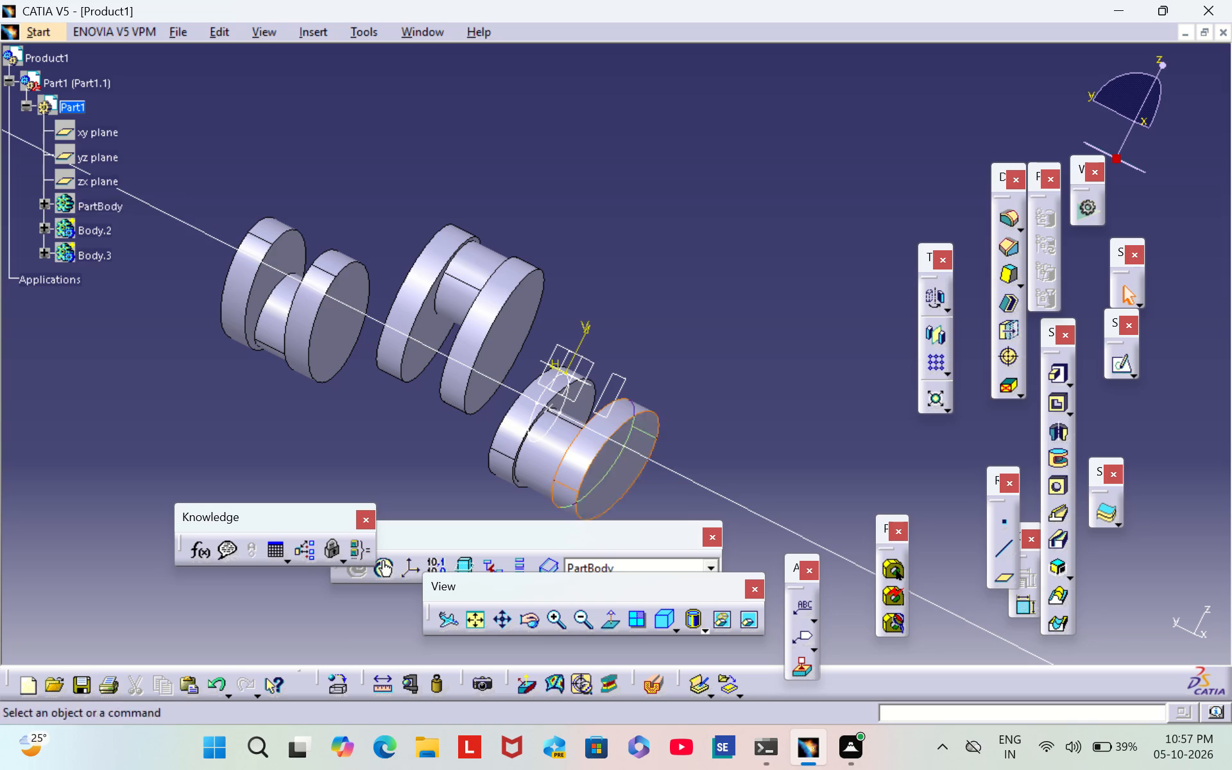
Insert a new empty body into the part after Body.3.
click(565, 402)
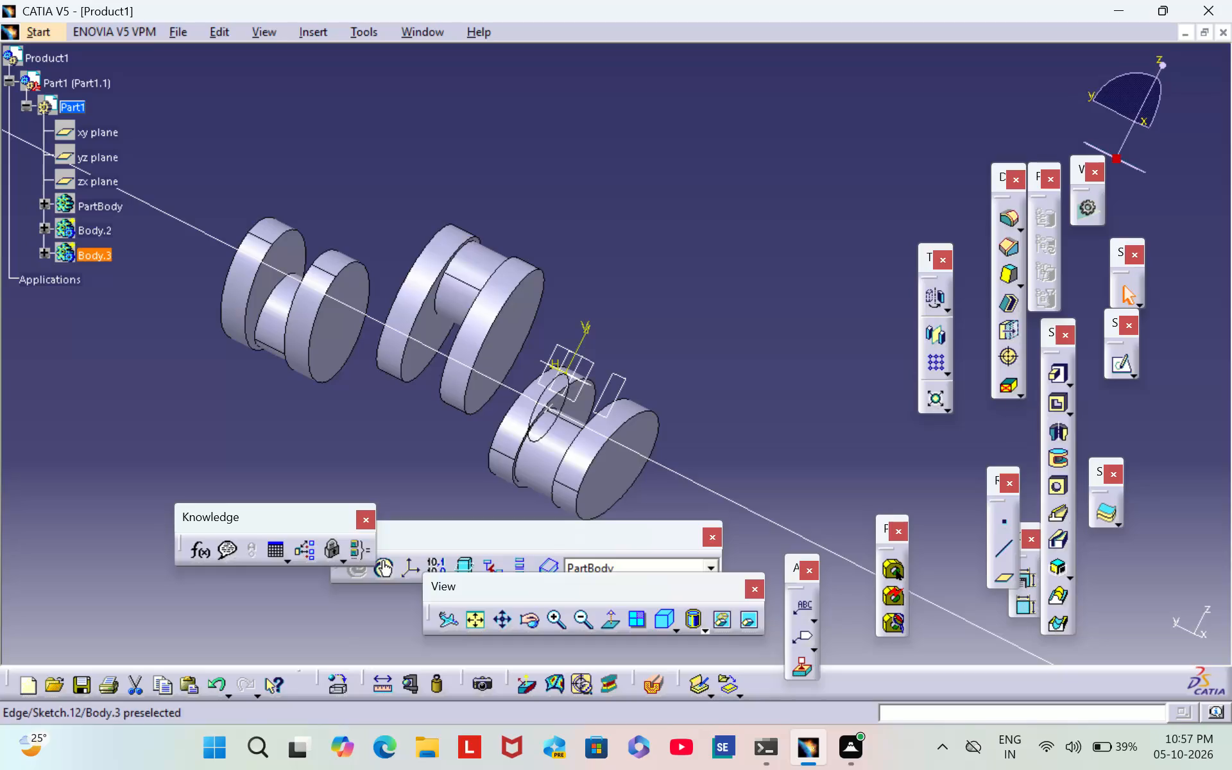
click(315, 32)
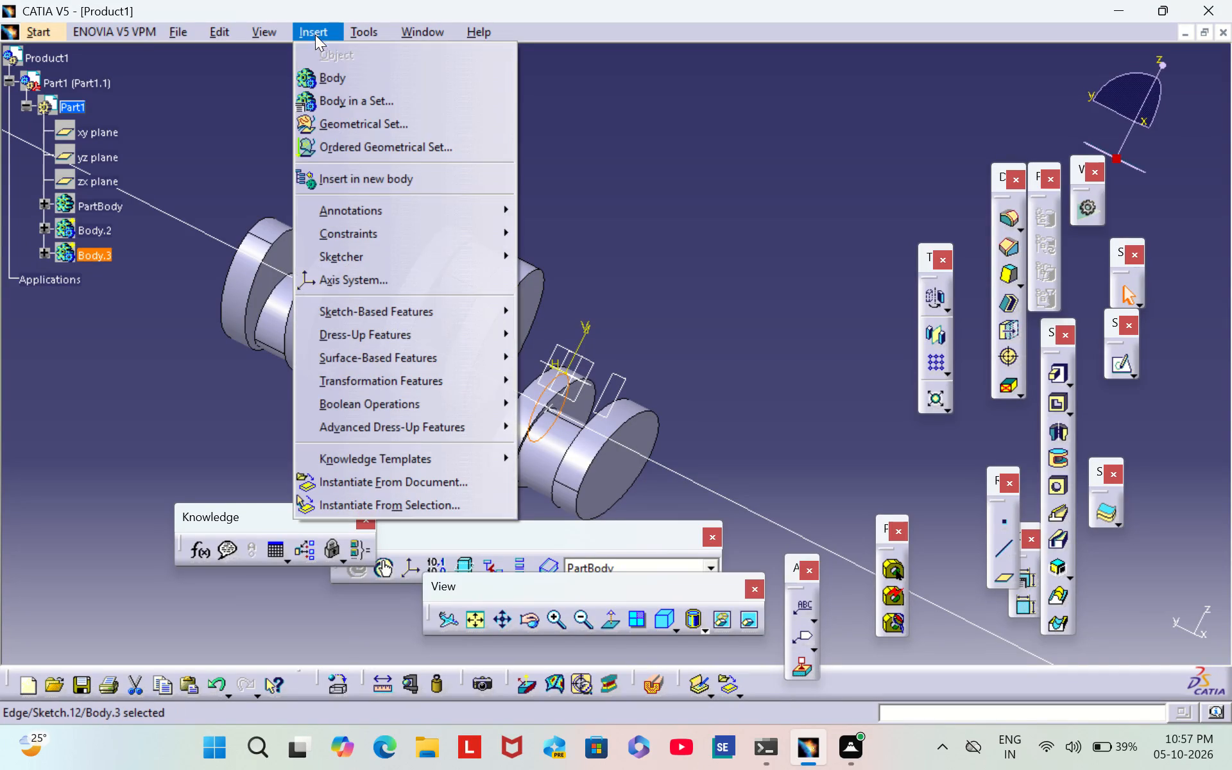
click(323, 78)
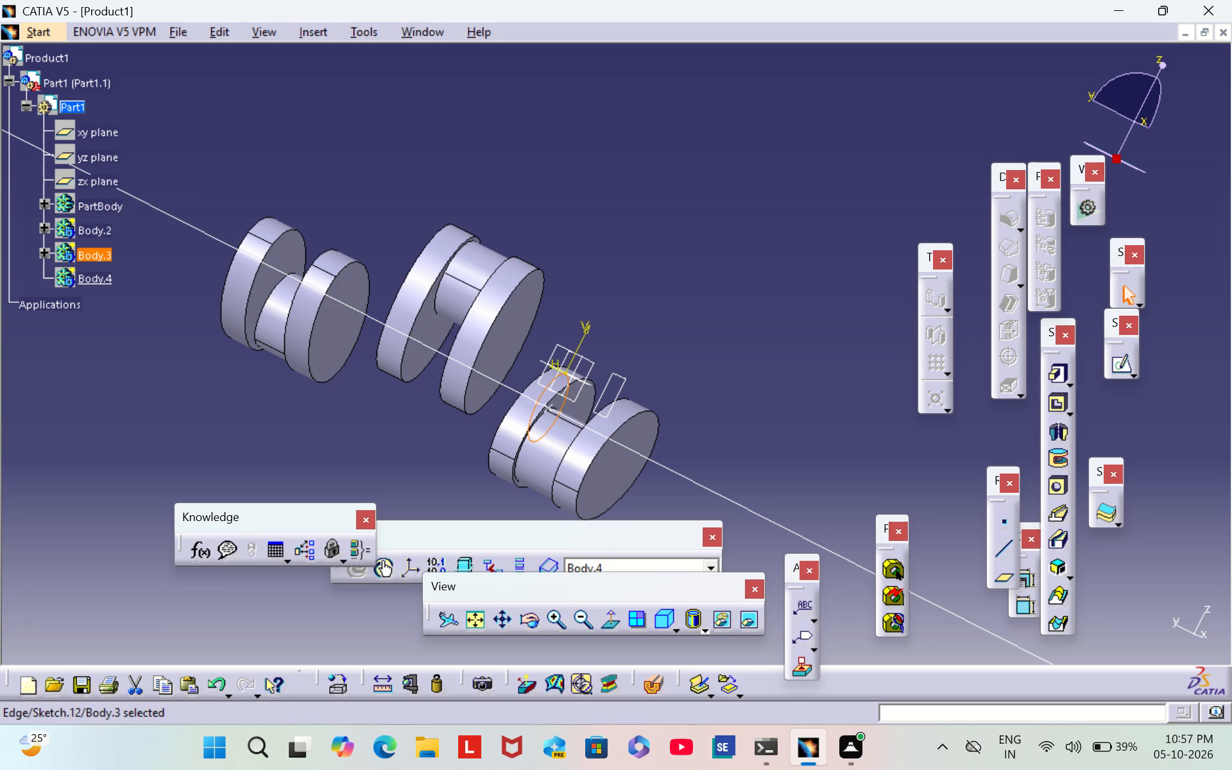
right_click(98, 280)
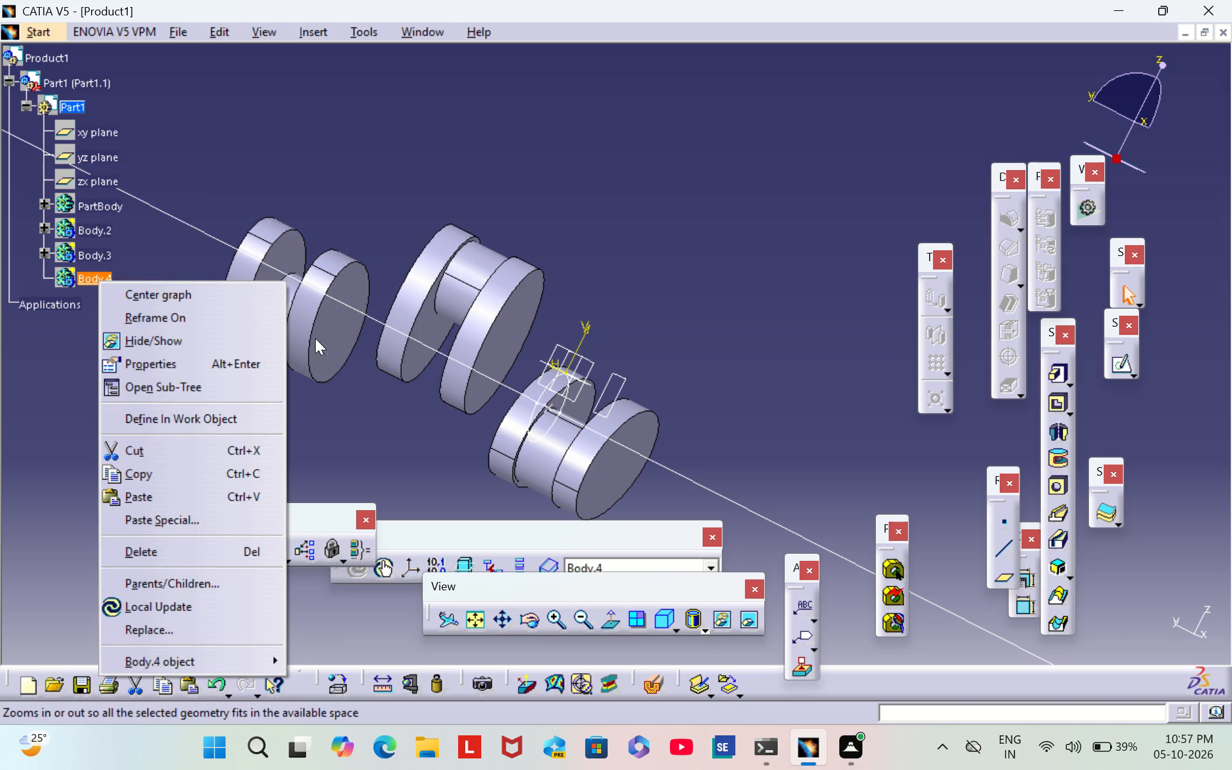
click(28, 380)
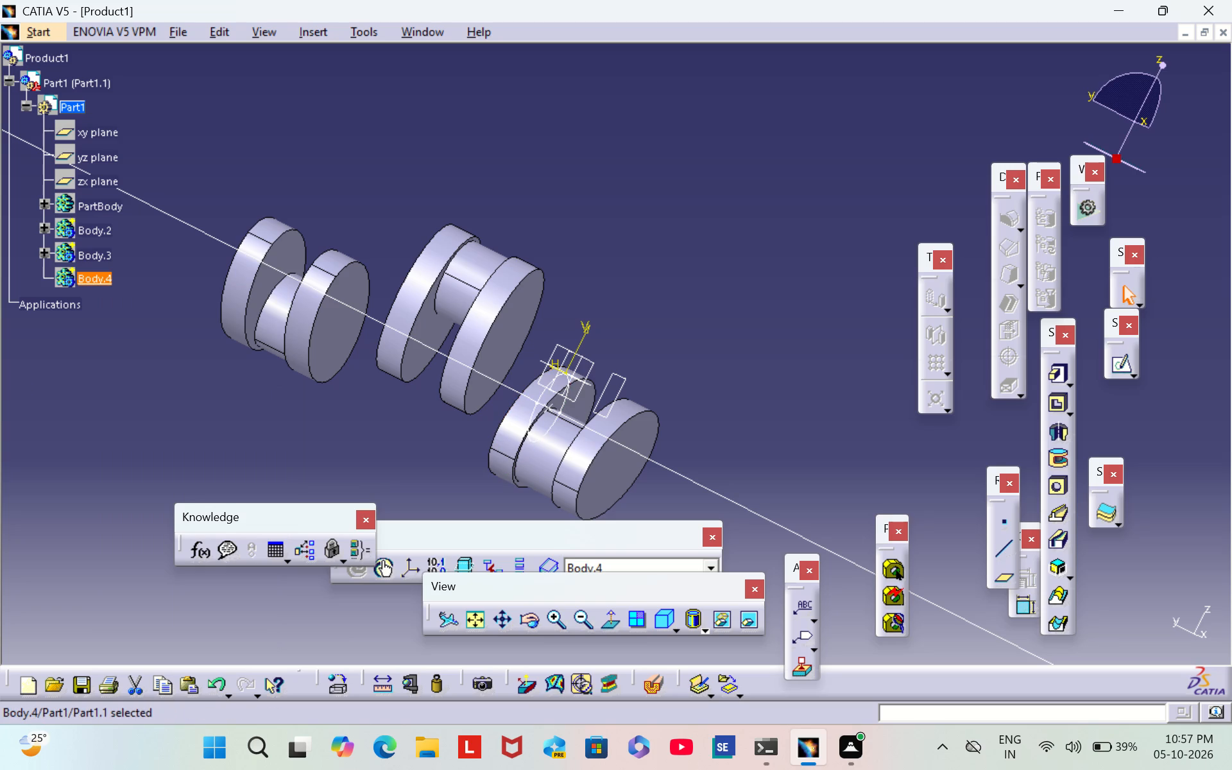
click(94, 273)
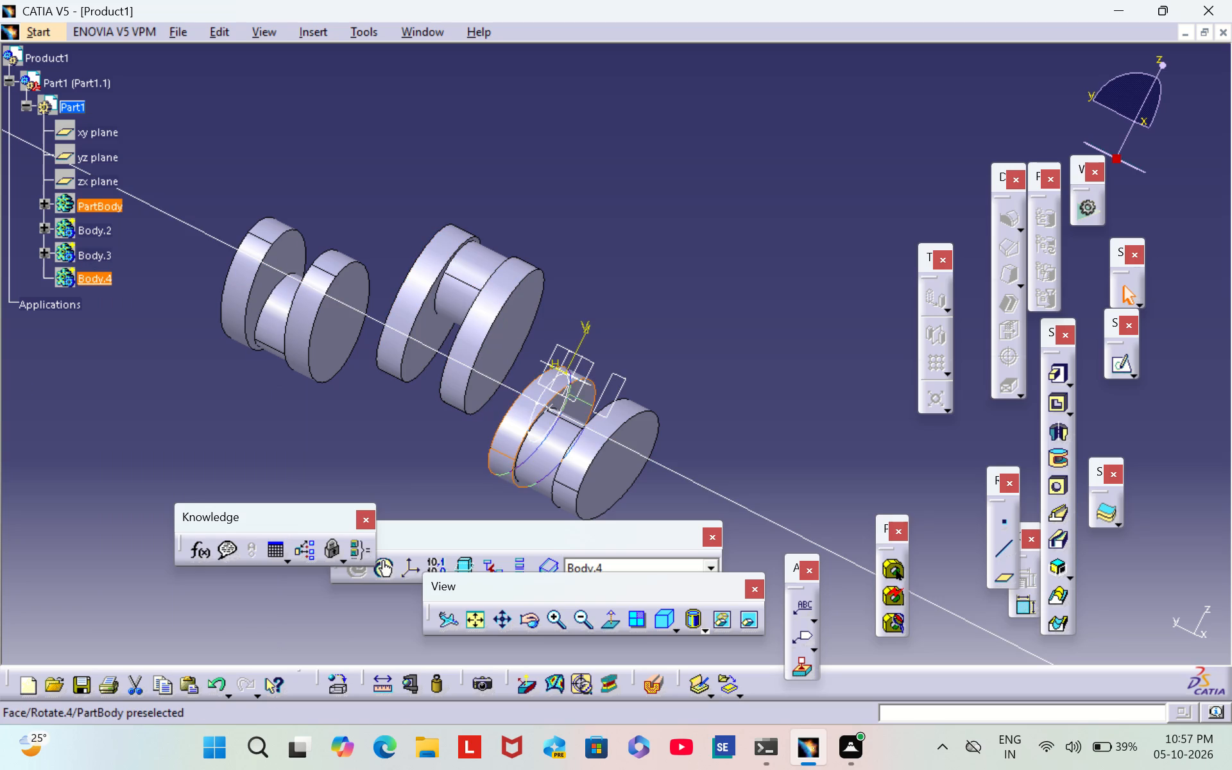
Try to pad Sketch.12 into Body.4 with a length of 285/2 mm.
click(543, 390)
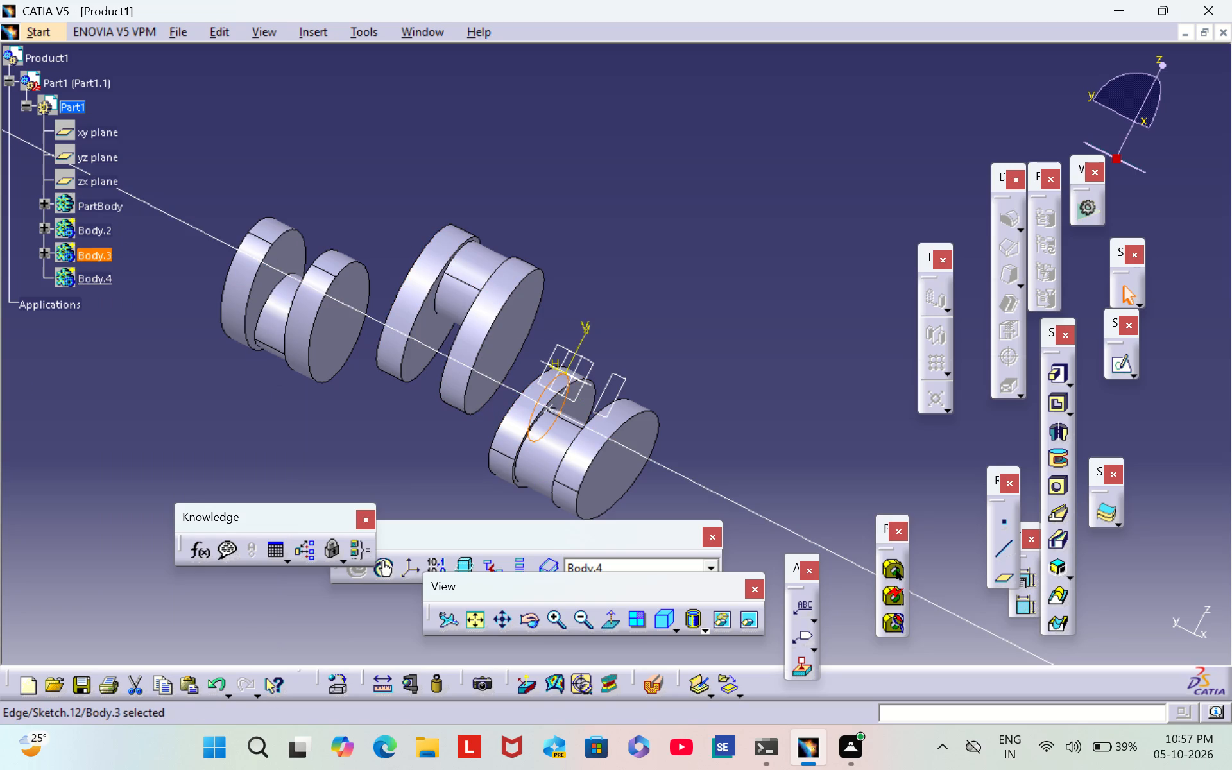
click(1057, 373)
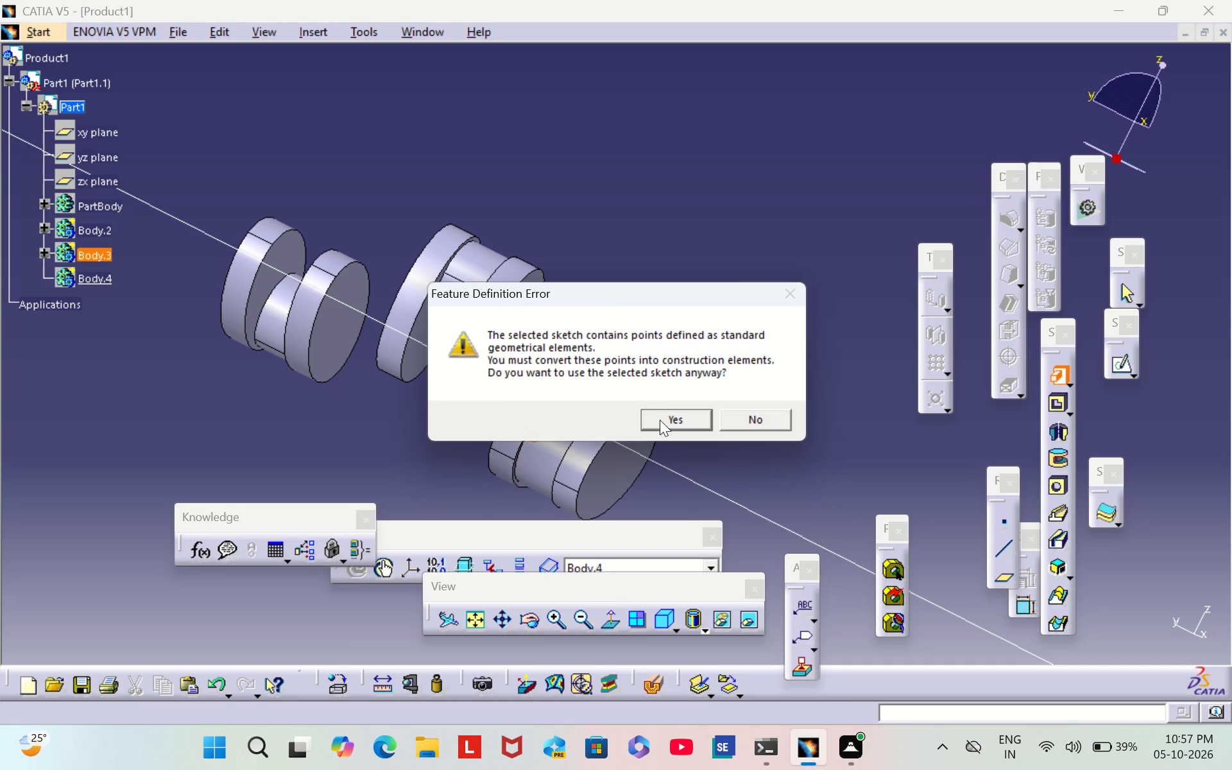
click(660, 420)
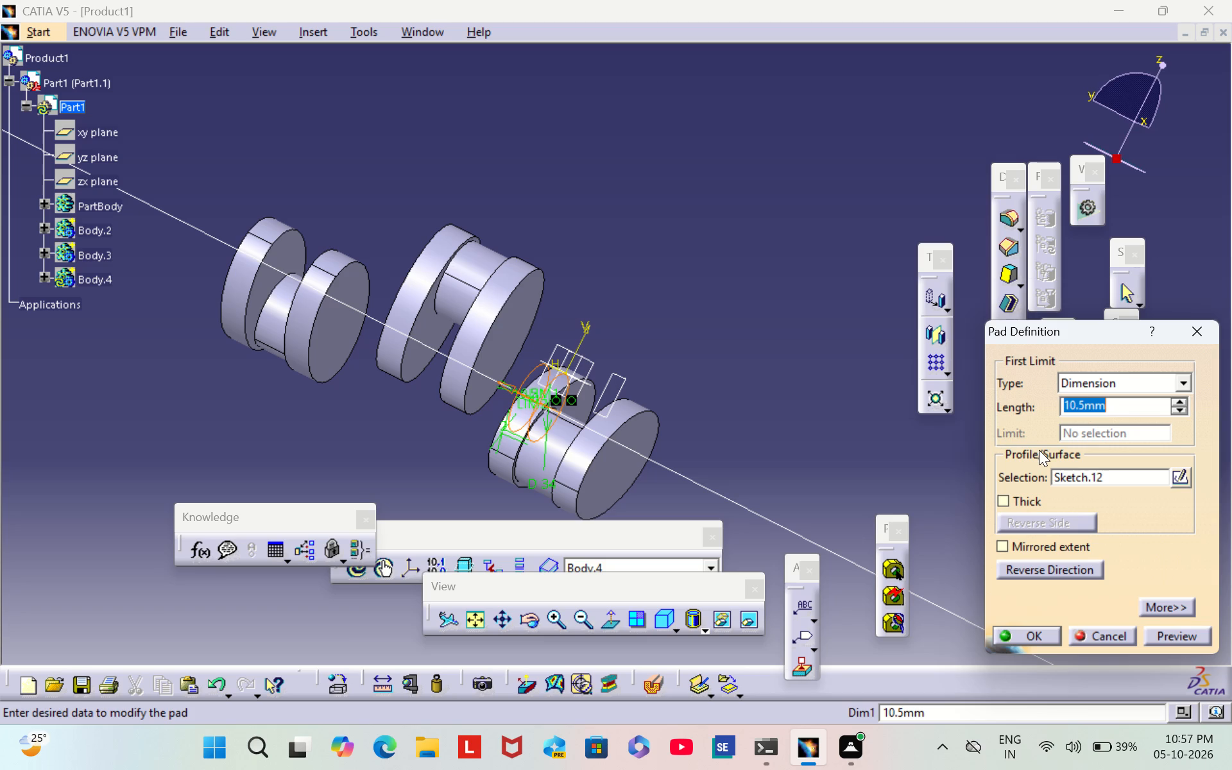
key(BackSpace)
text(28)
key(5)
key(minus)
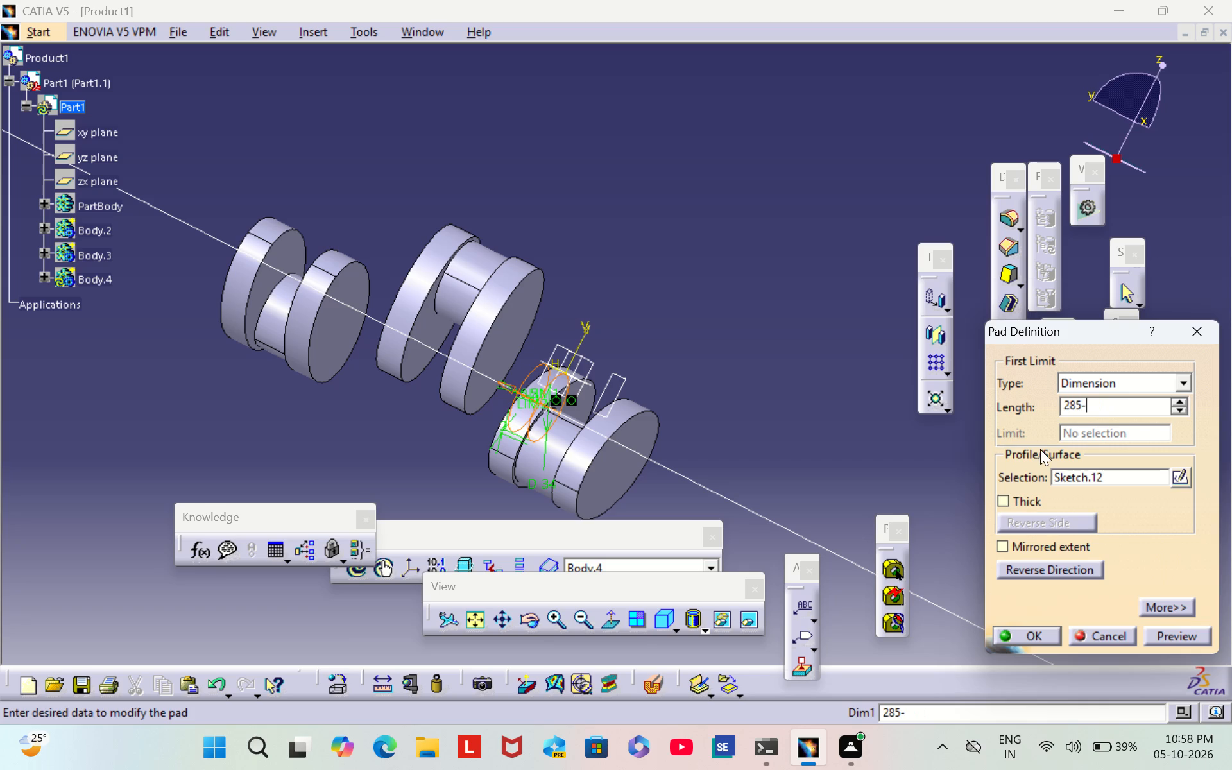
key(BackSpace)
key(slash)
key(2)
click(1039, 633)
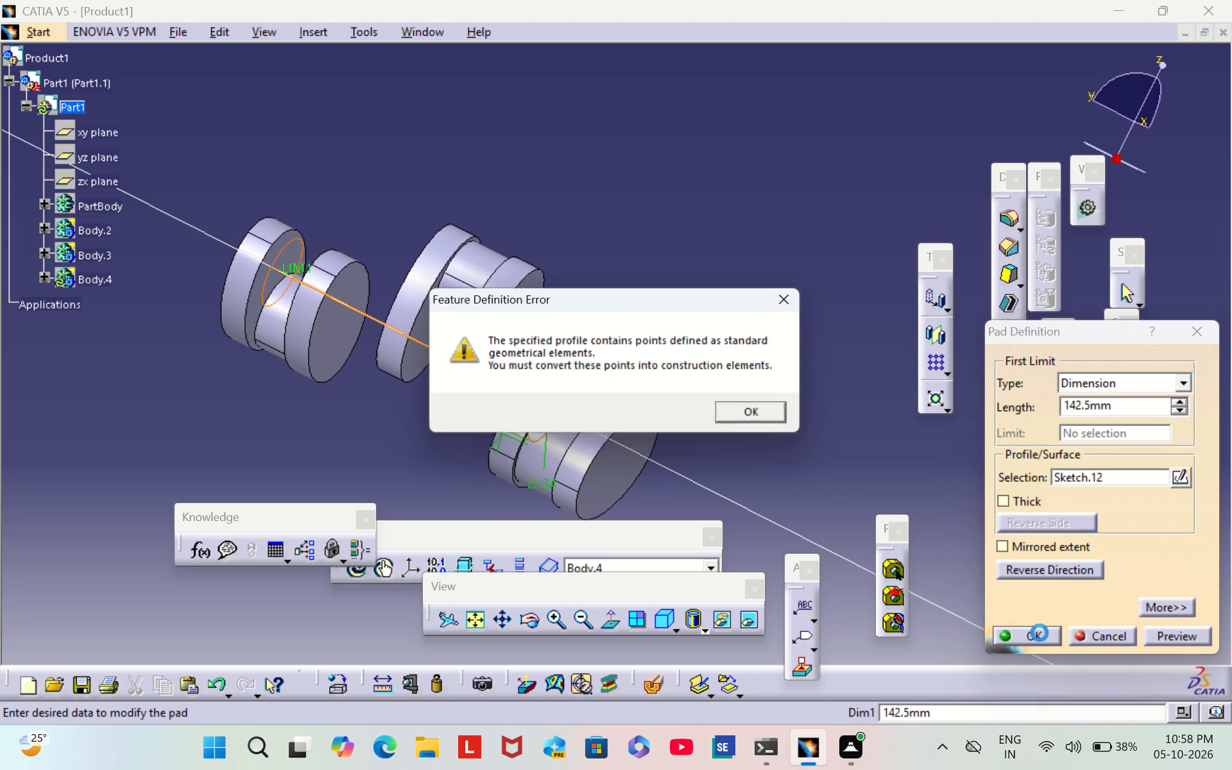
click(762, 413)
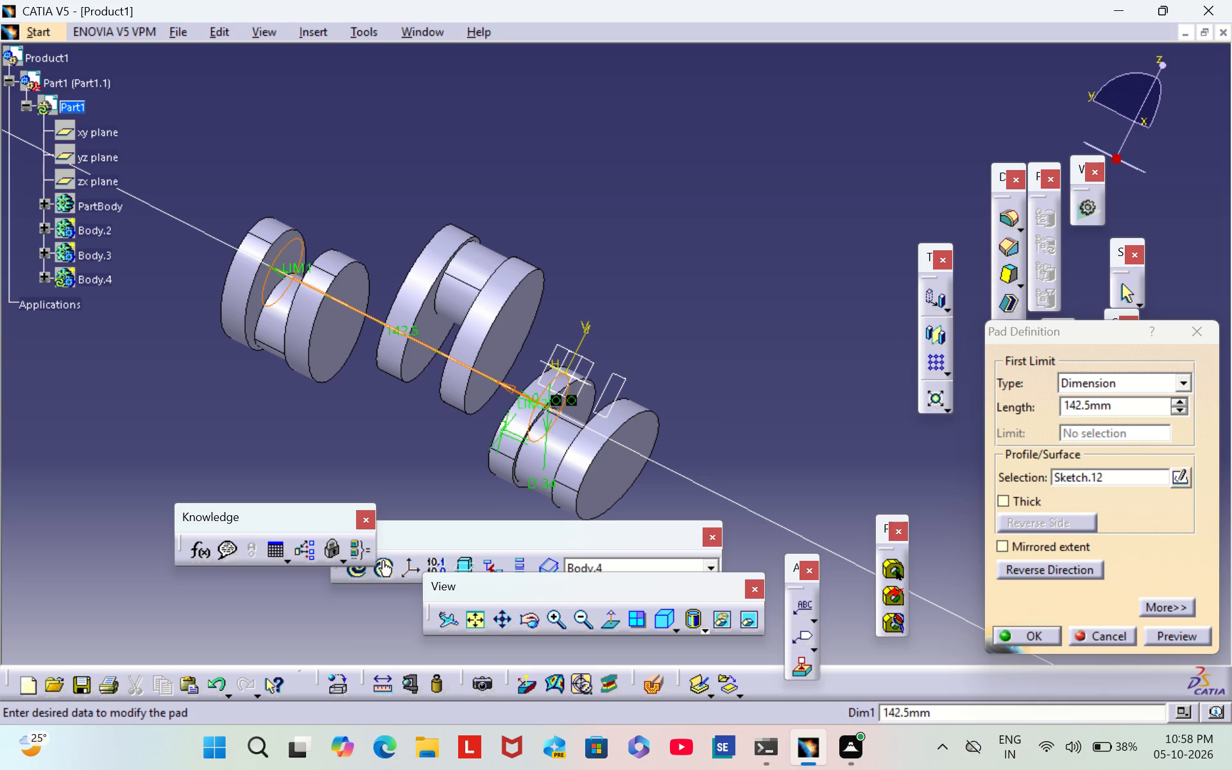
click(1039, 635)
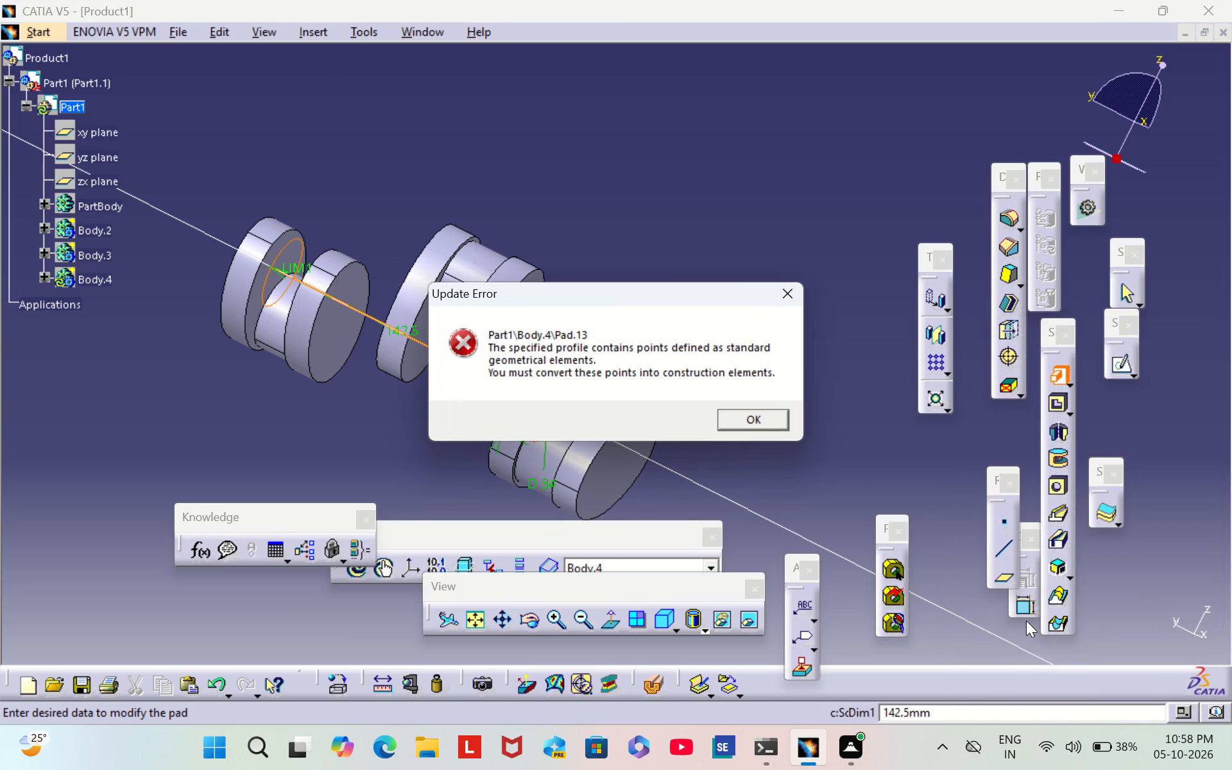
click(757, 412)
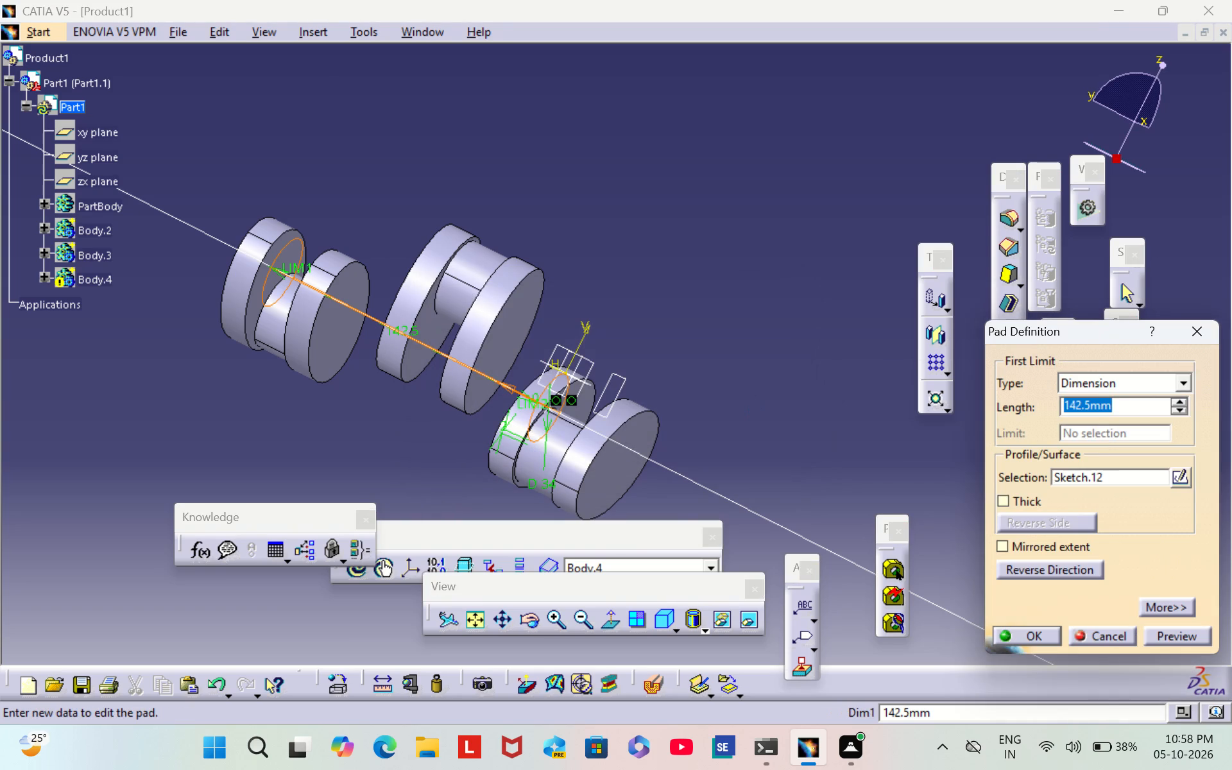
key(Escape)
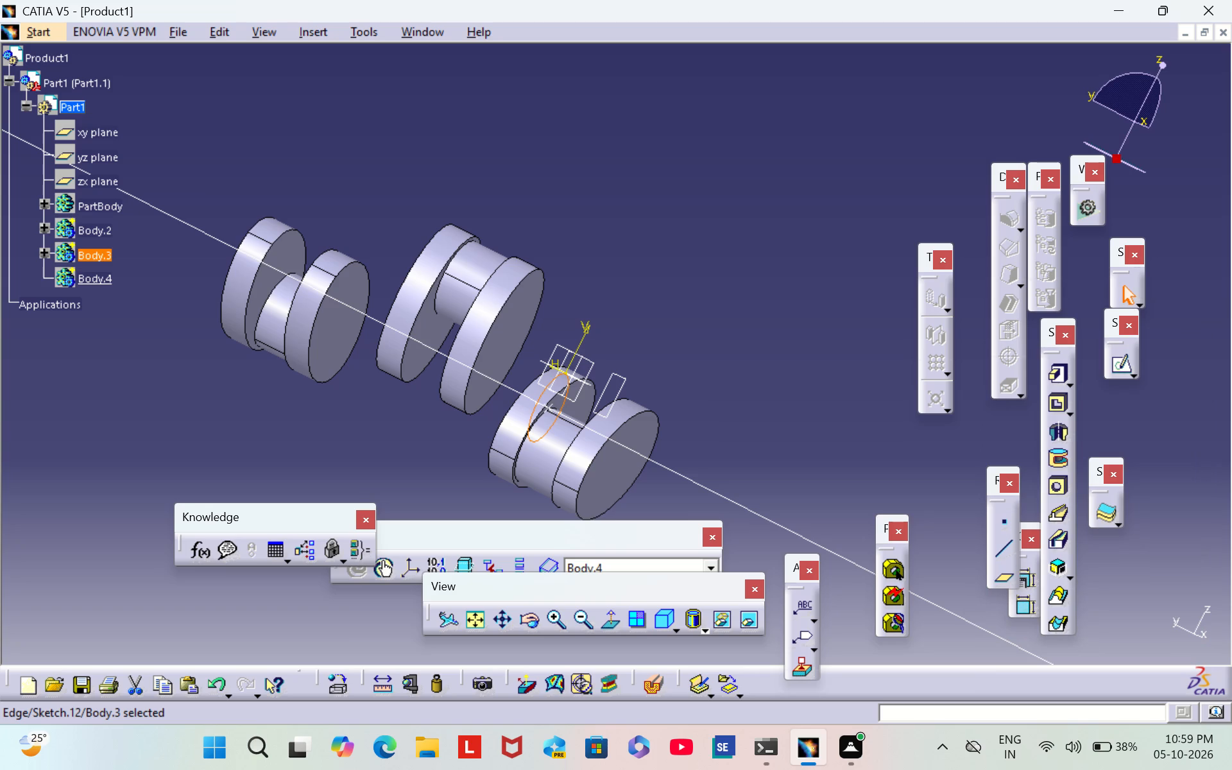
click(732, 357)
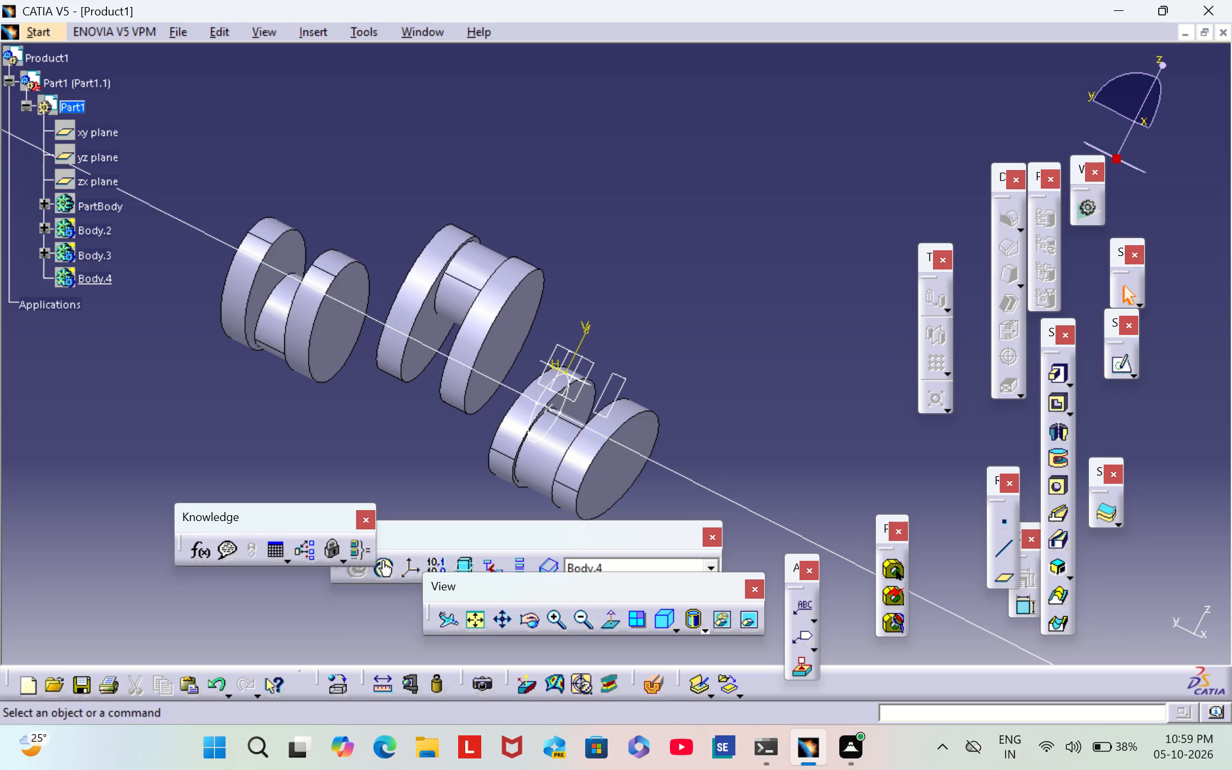
Hide the infinite line and the circle sketch, Sketch.12.
click(674, 470)
right_click(674, 470)
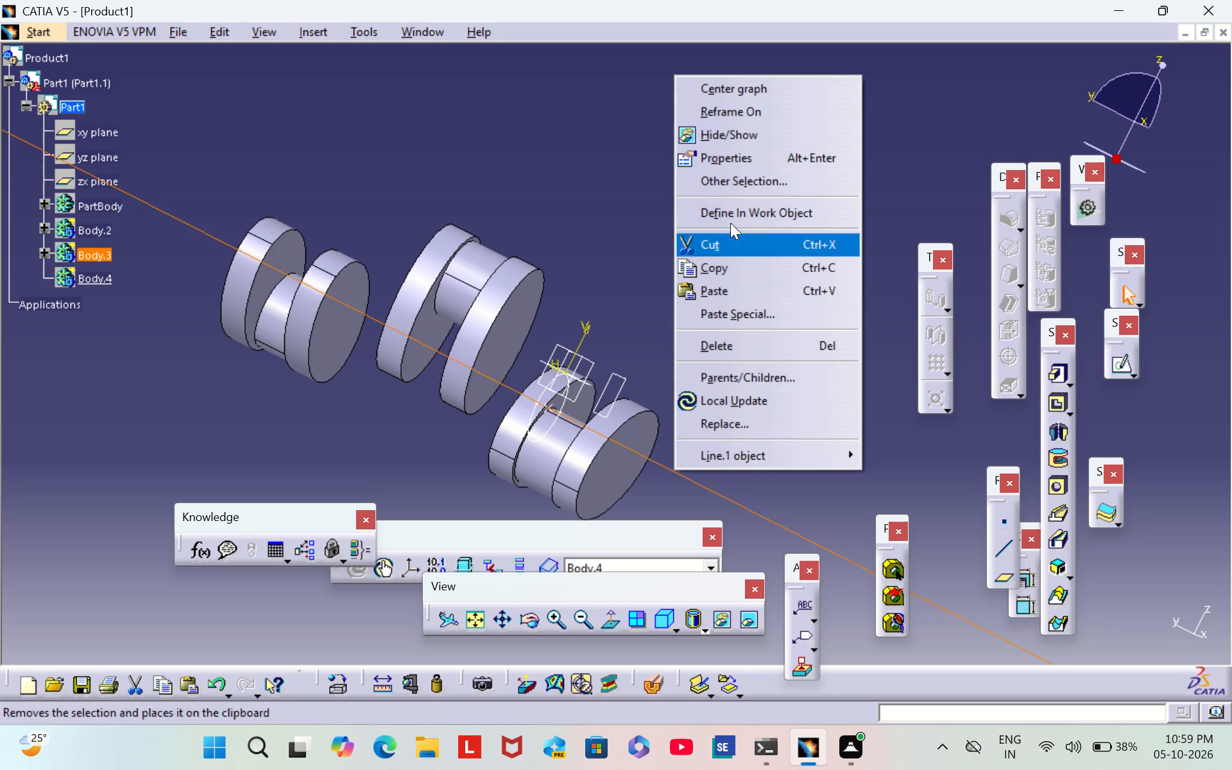
click(753, 135)
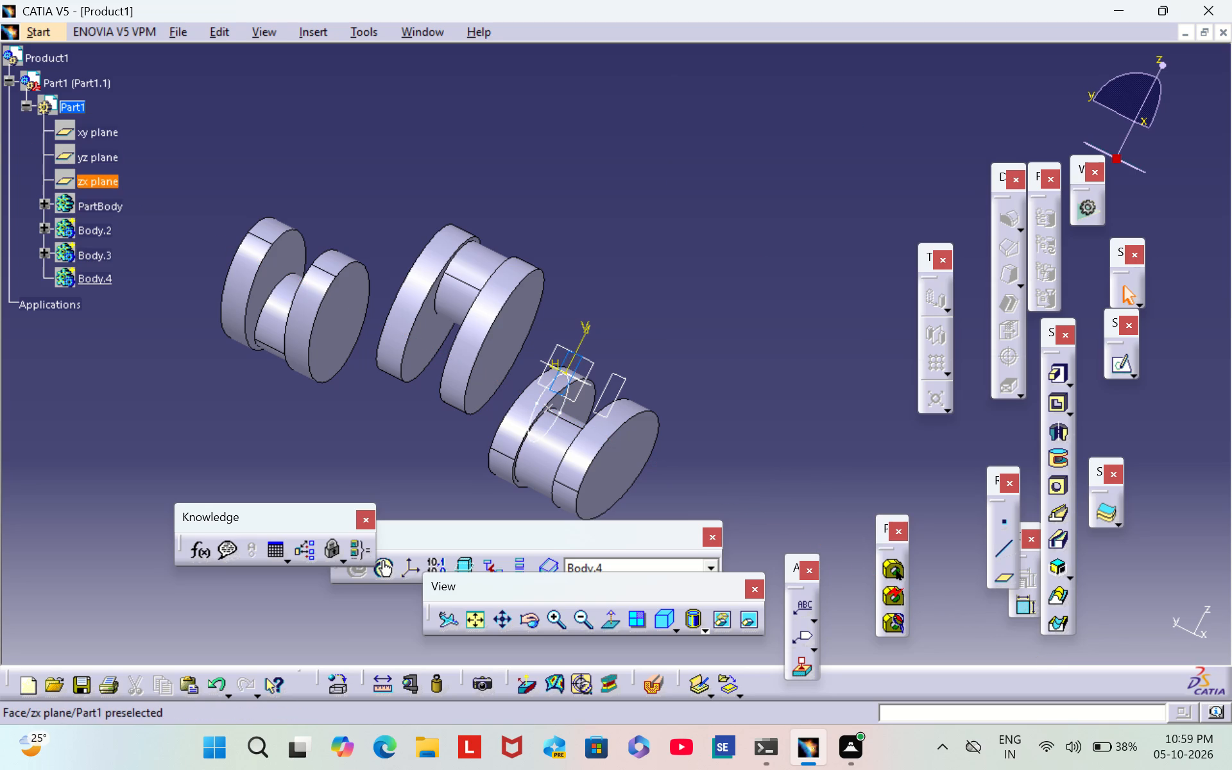
click(562, 398)
right_click(562, 398)
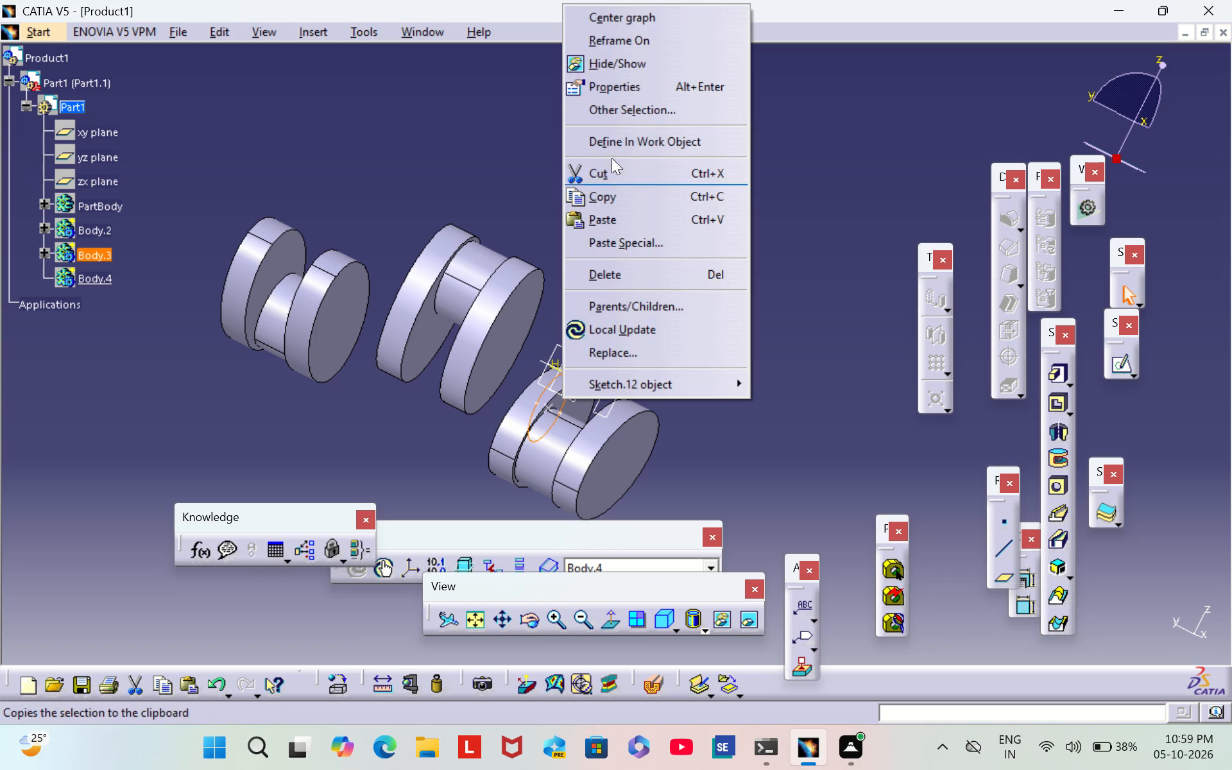
click(635, 60)
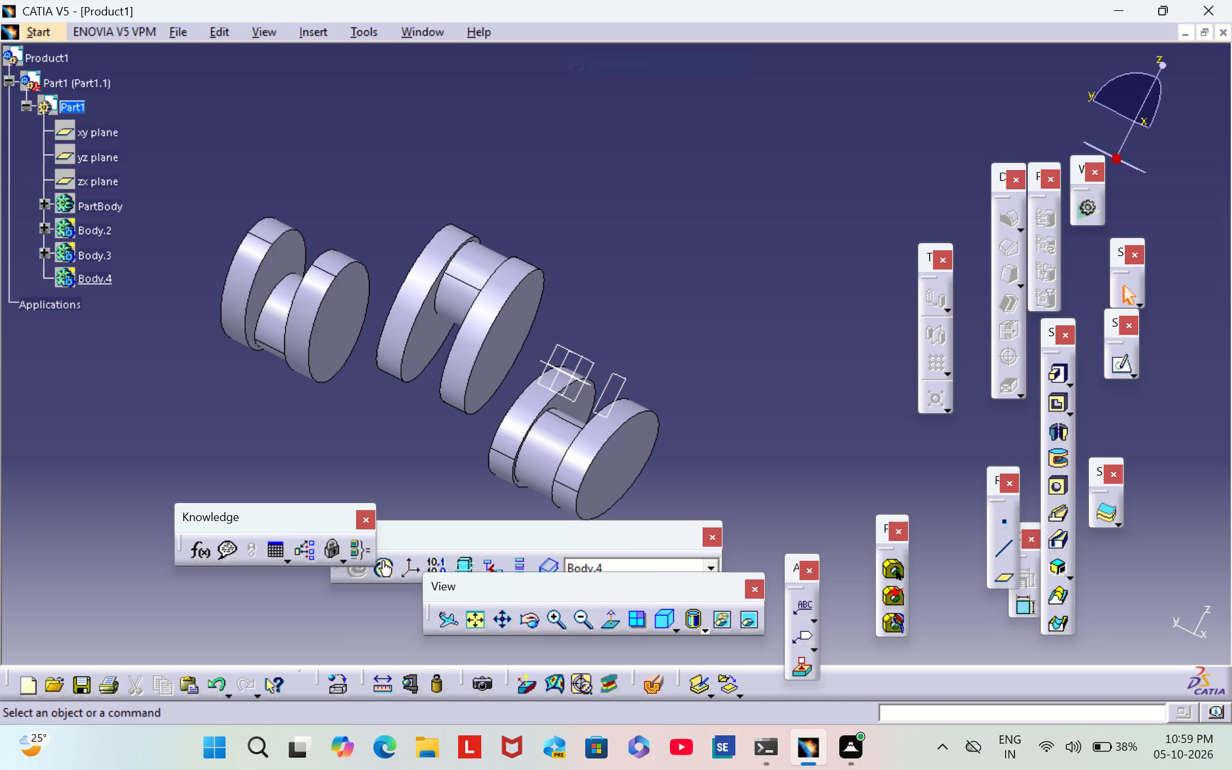
Open a new sketch on the outer elliptical end face of Body.3, the middle disc body.
click(514, 339)
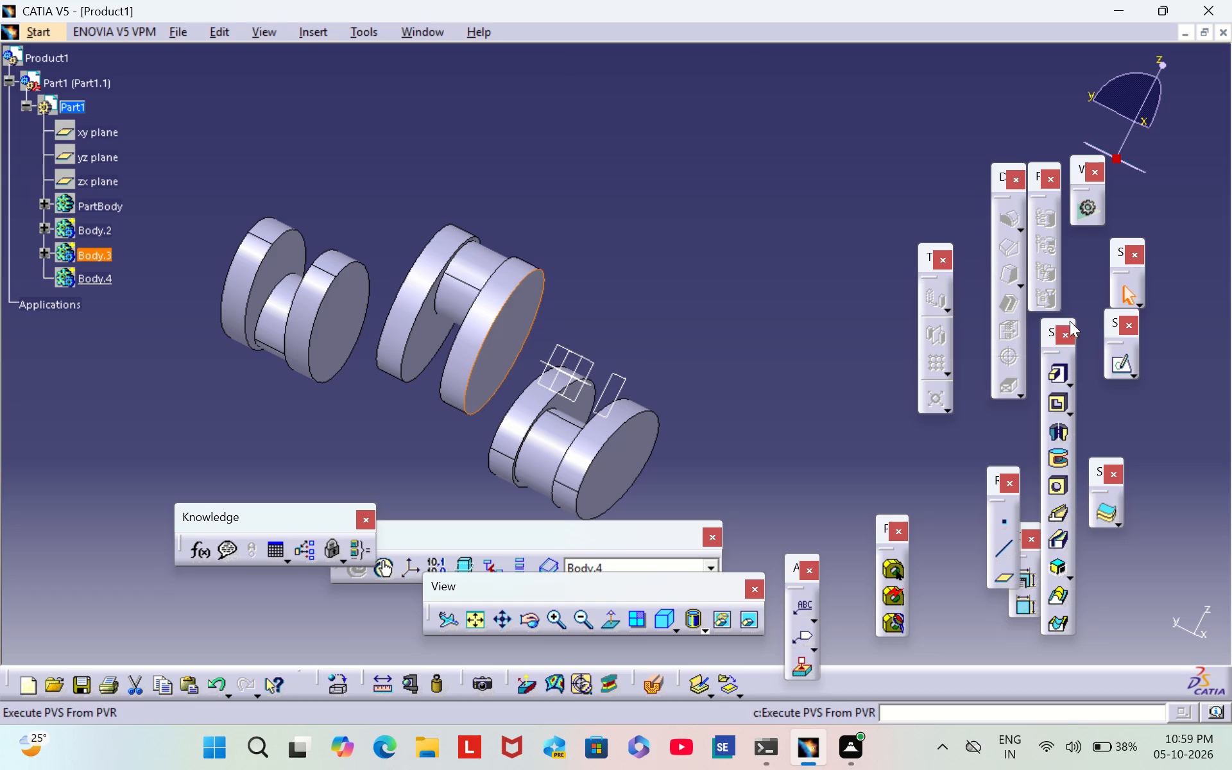
click(1116, 370)
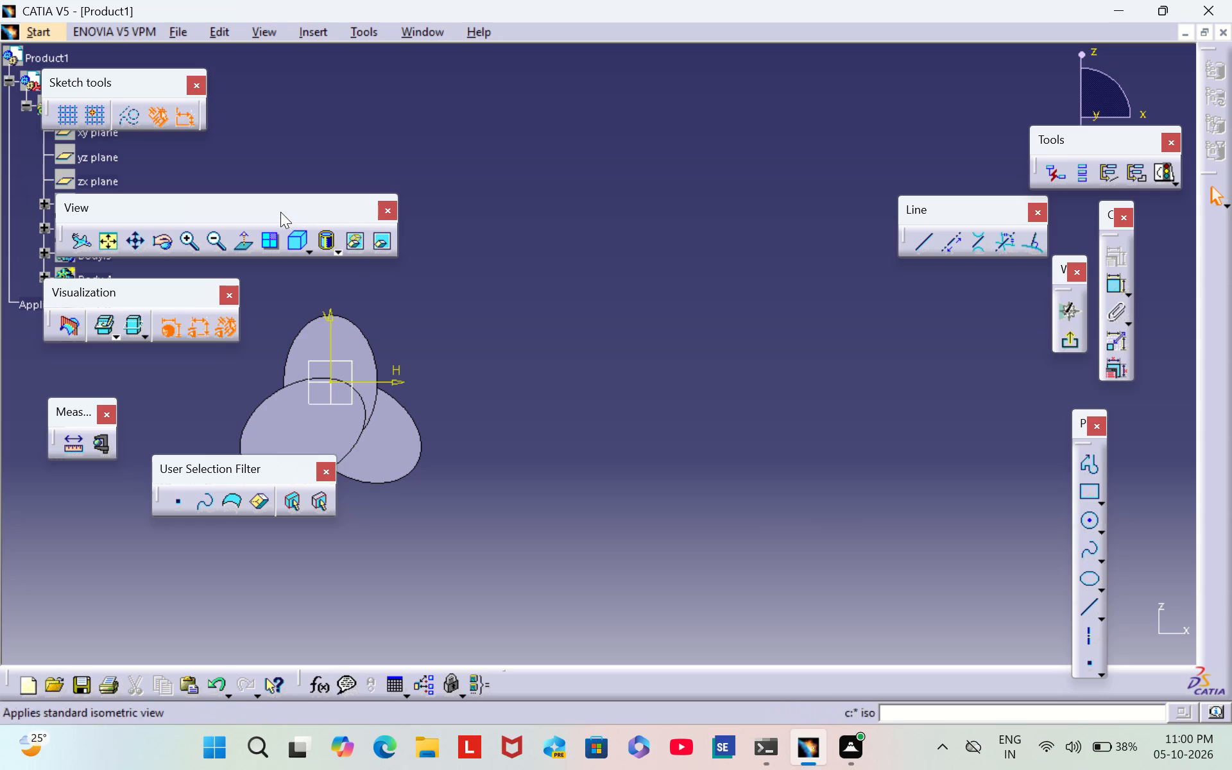
Clear the floating View and Visualization toolbars away from the specification tree.
drag(280, 203, 848, 173)
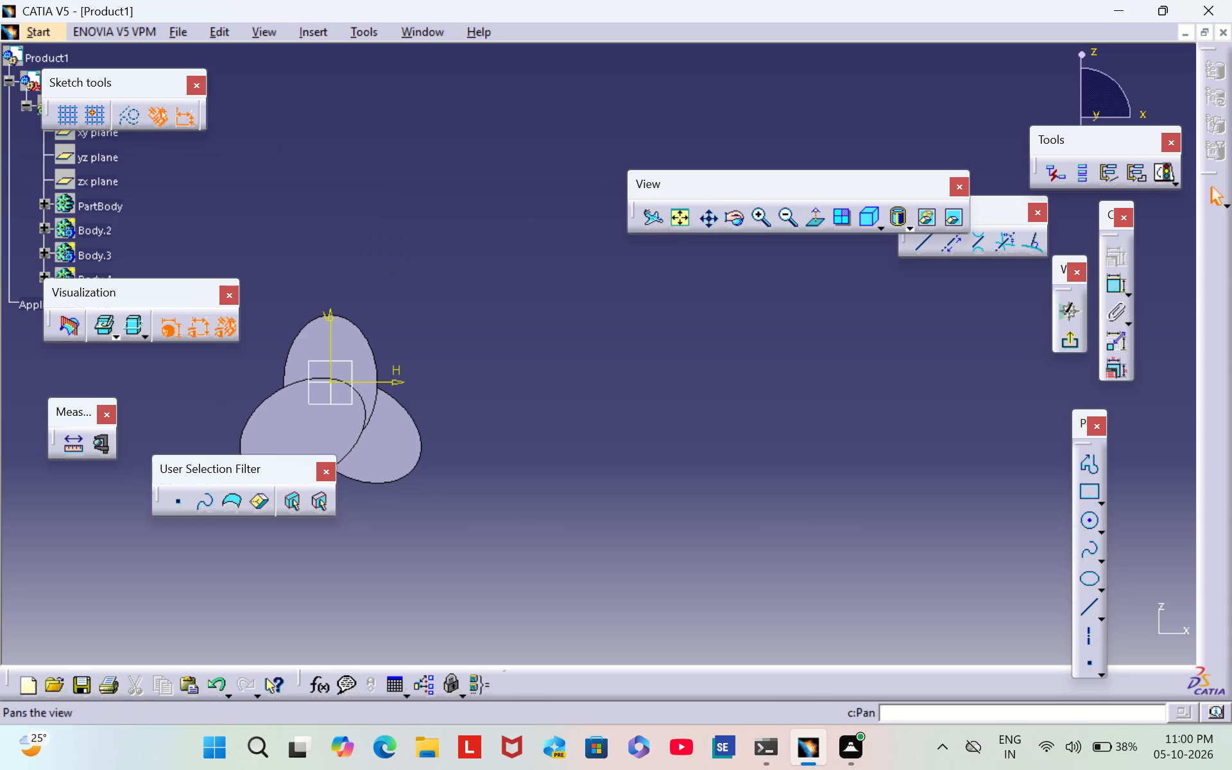
drag(153, 293, 712, 186)
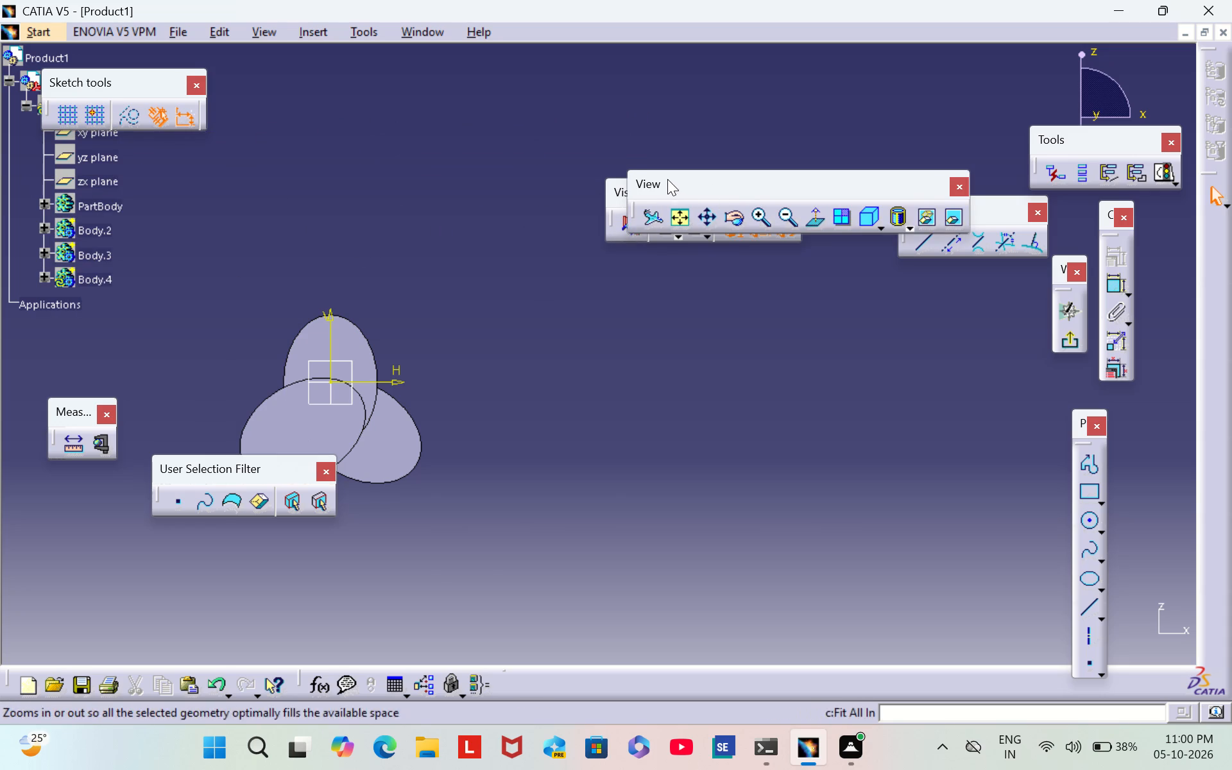
drag(664, 182, 664, 176)
drag(661, 174, 756, 117)
click(830, 69)
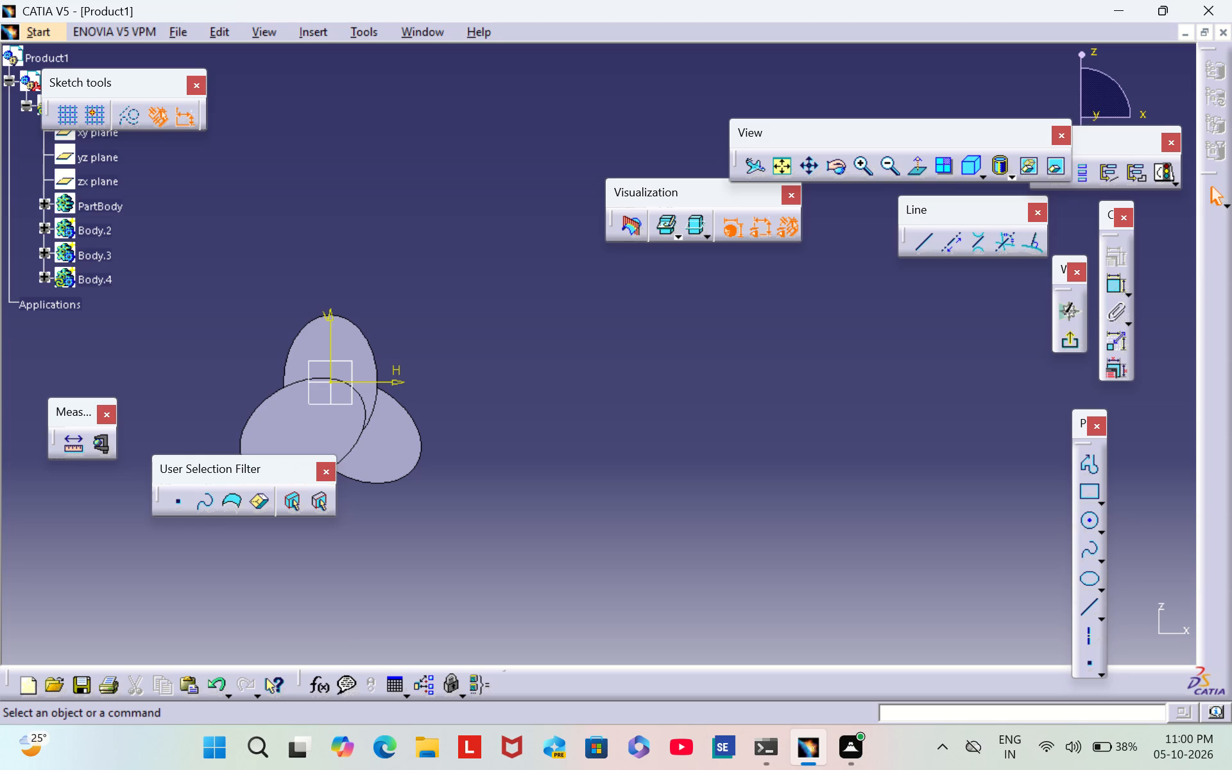
Locate Sketch.12 under Body.3 in the specification tree and make it visible again.
click(45, 201)
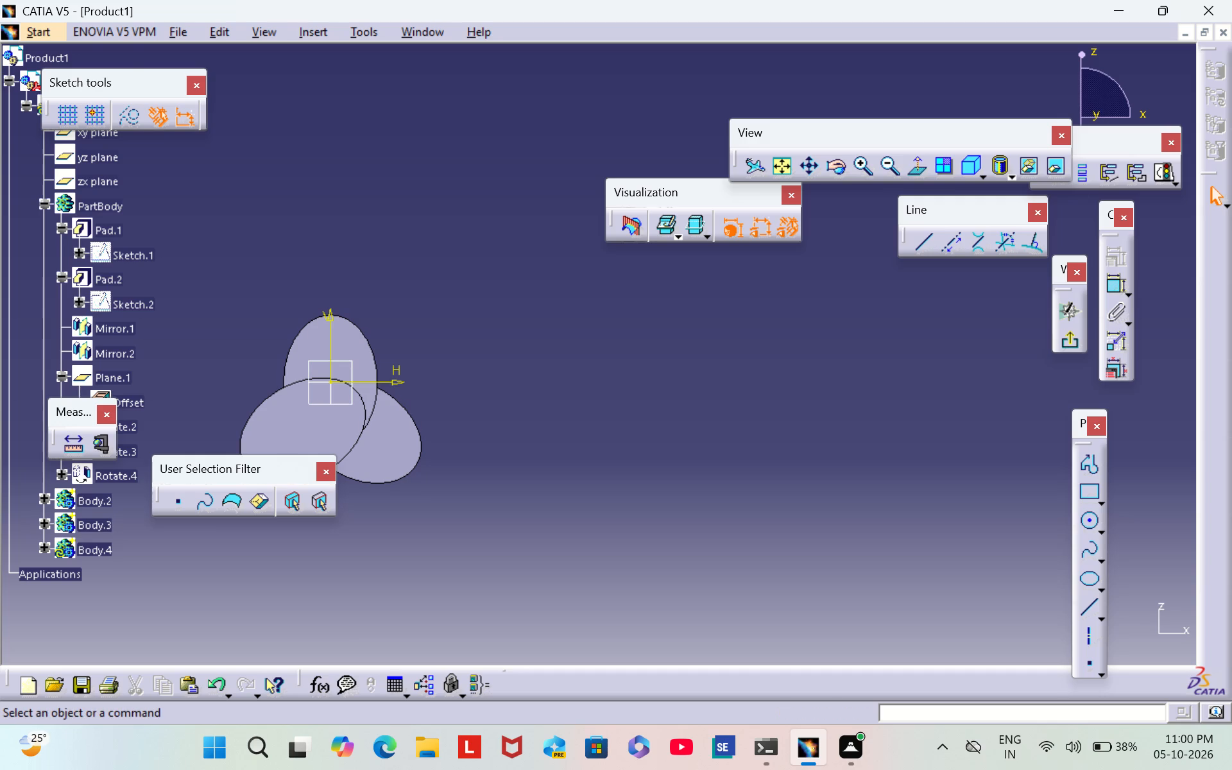
click(49, 522)
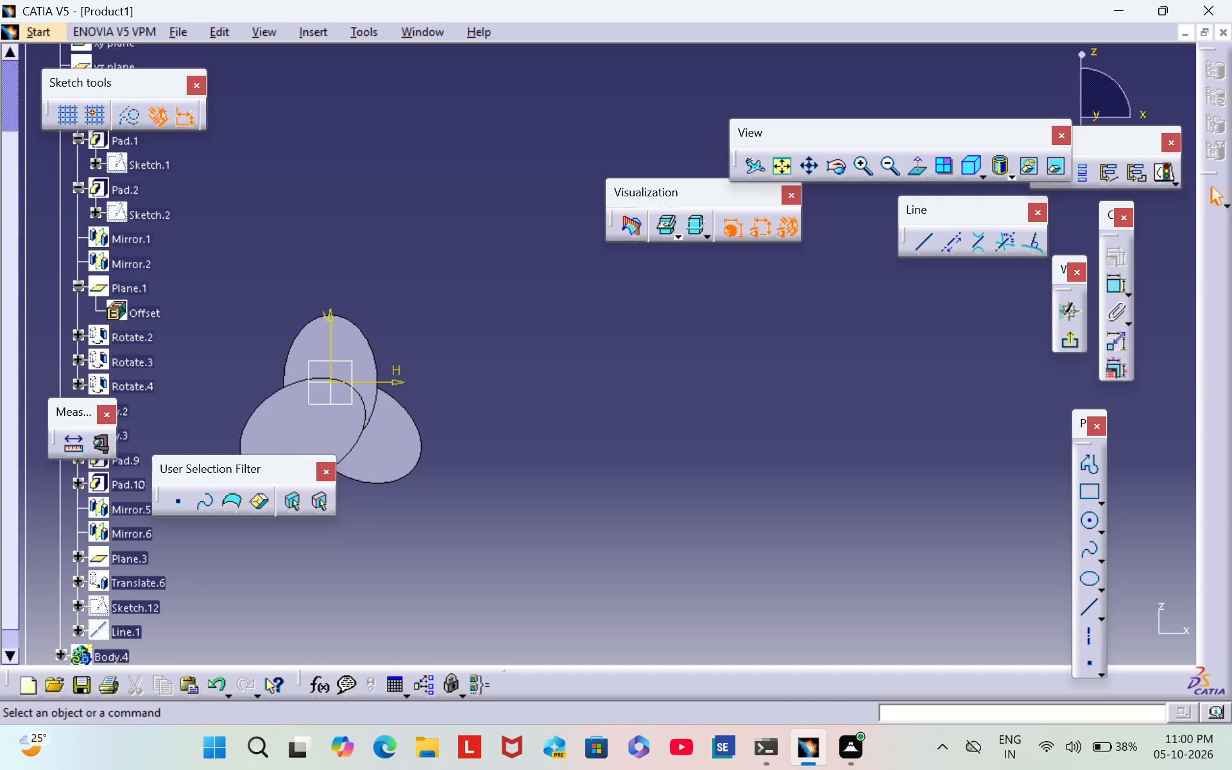
click(80, 284)
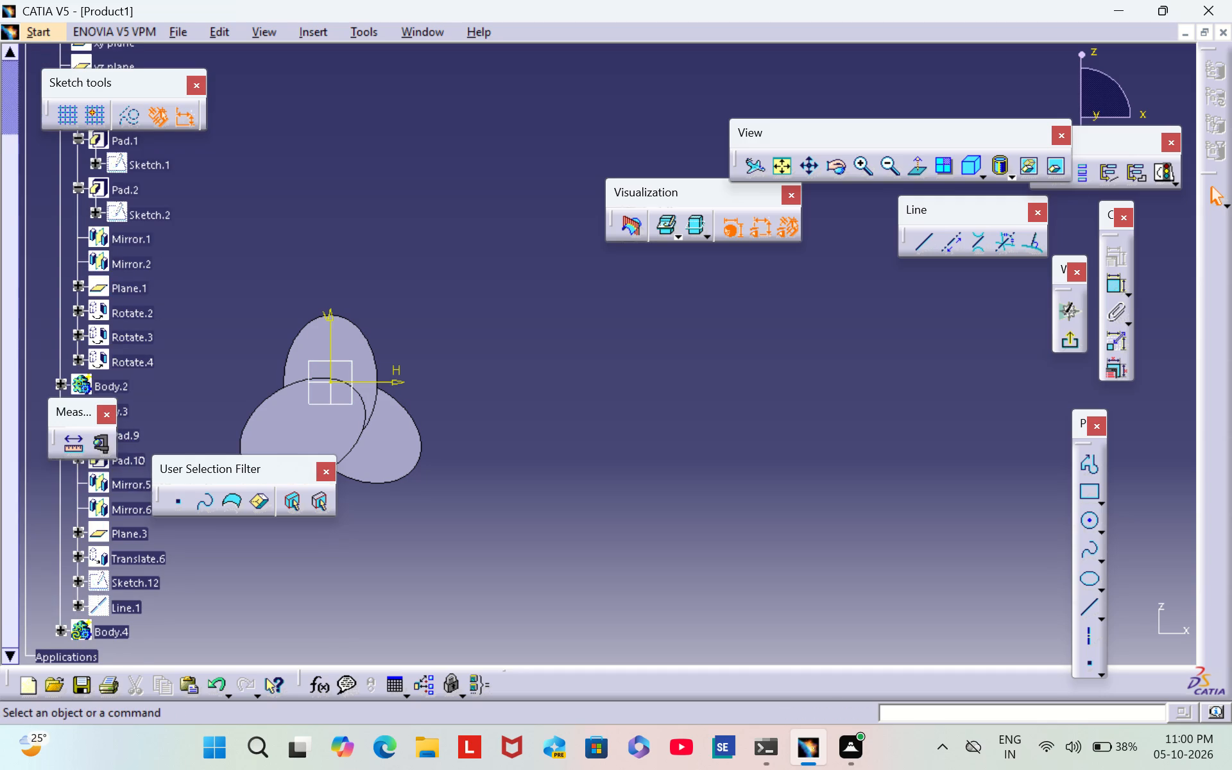
click(64, 379)
drag(79, 413, 365, 236)
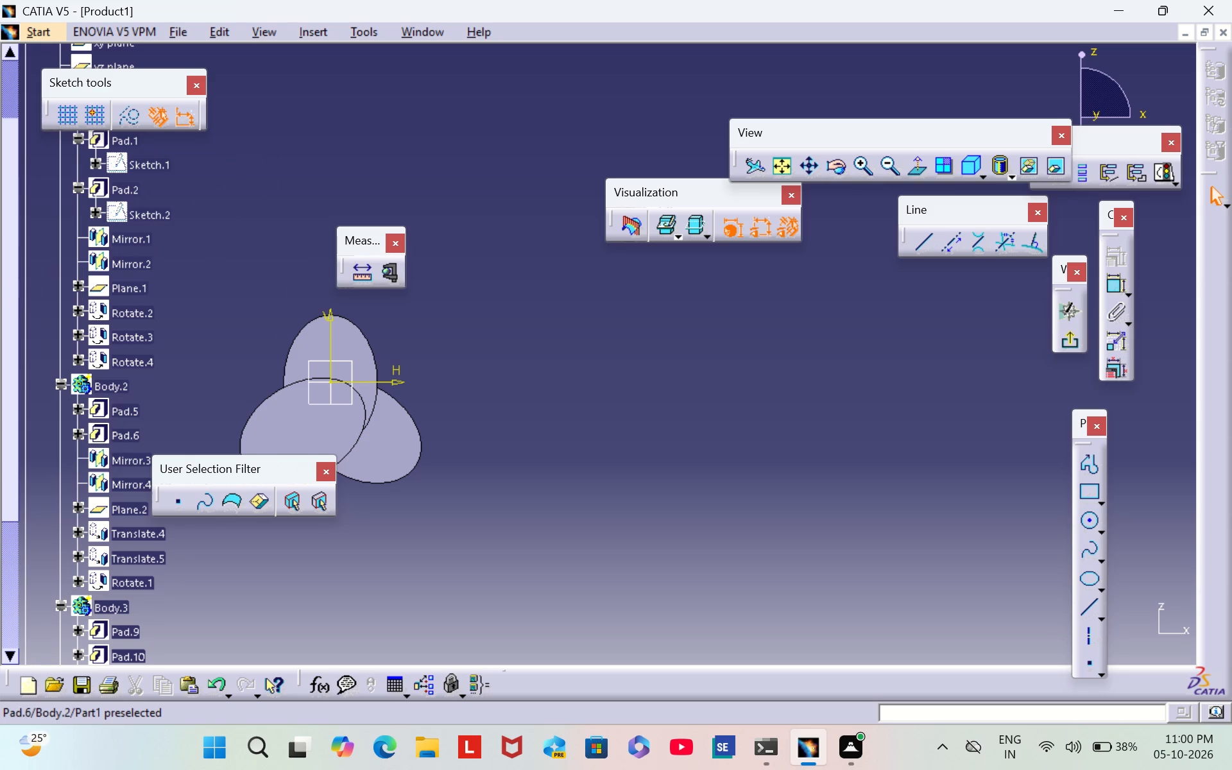
click(60, 604)
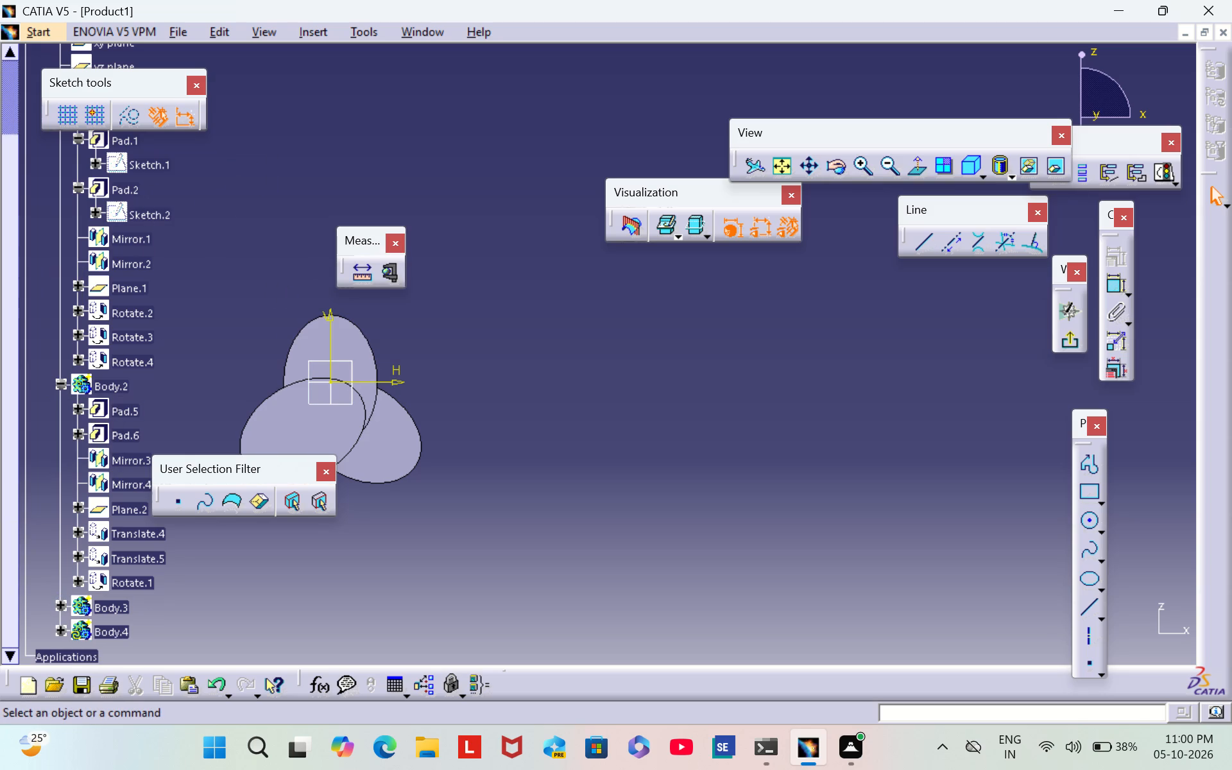
click(64, 382)
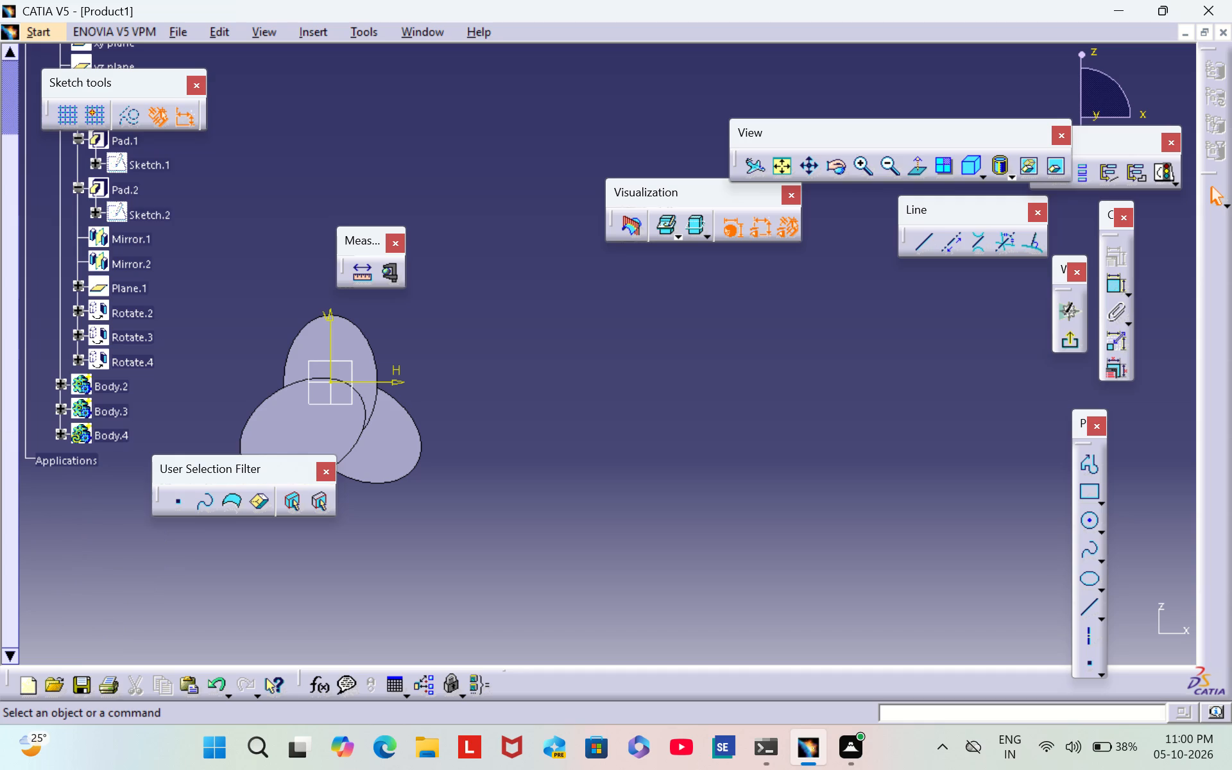
click(65, 410)
scroll(124, 389, down, 1)
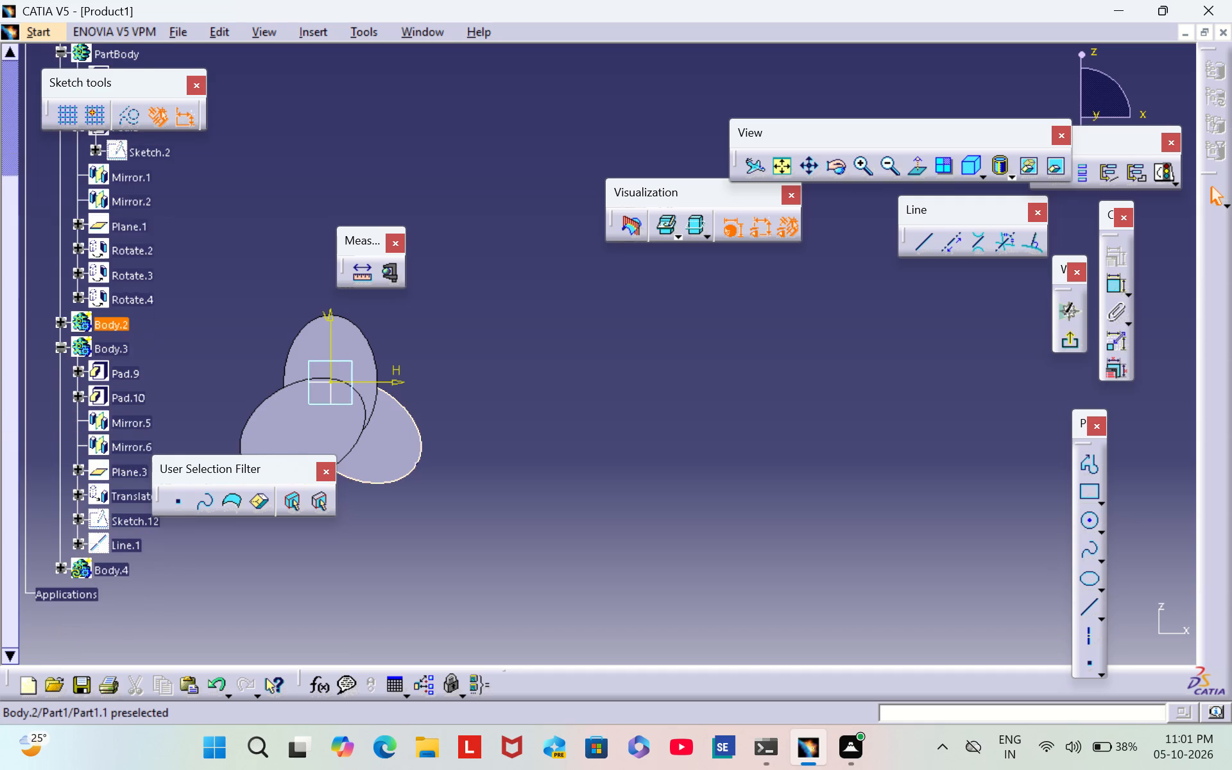
scroll(124, 388, down, 2)
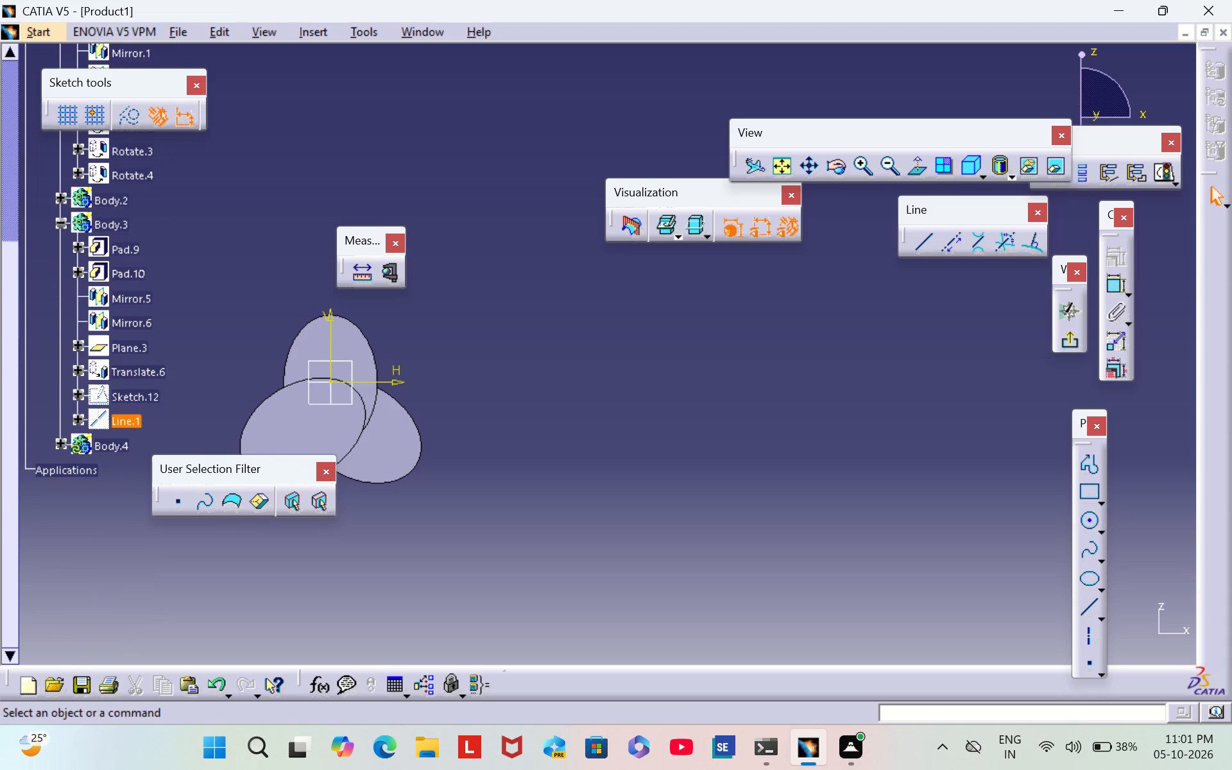
click(129, 397)
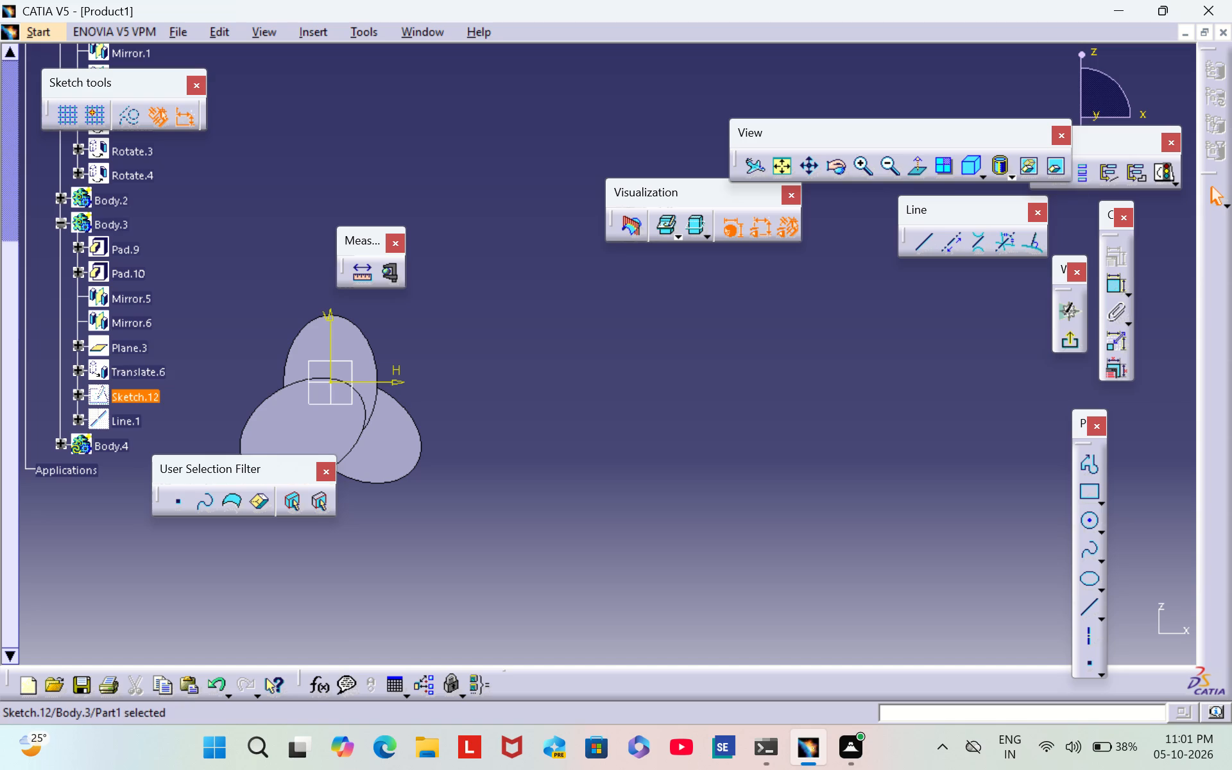
right_click(141, 395)
click(203, 455)
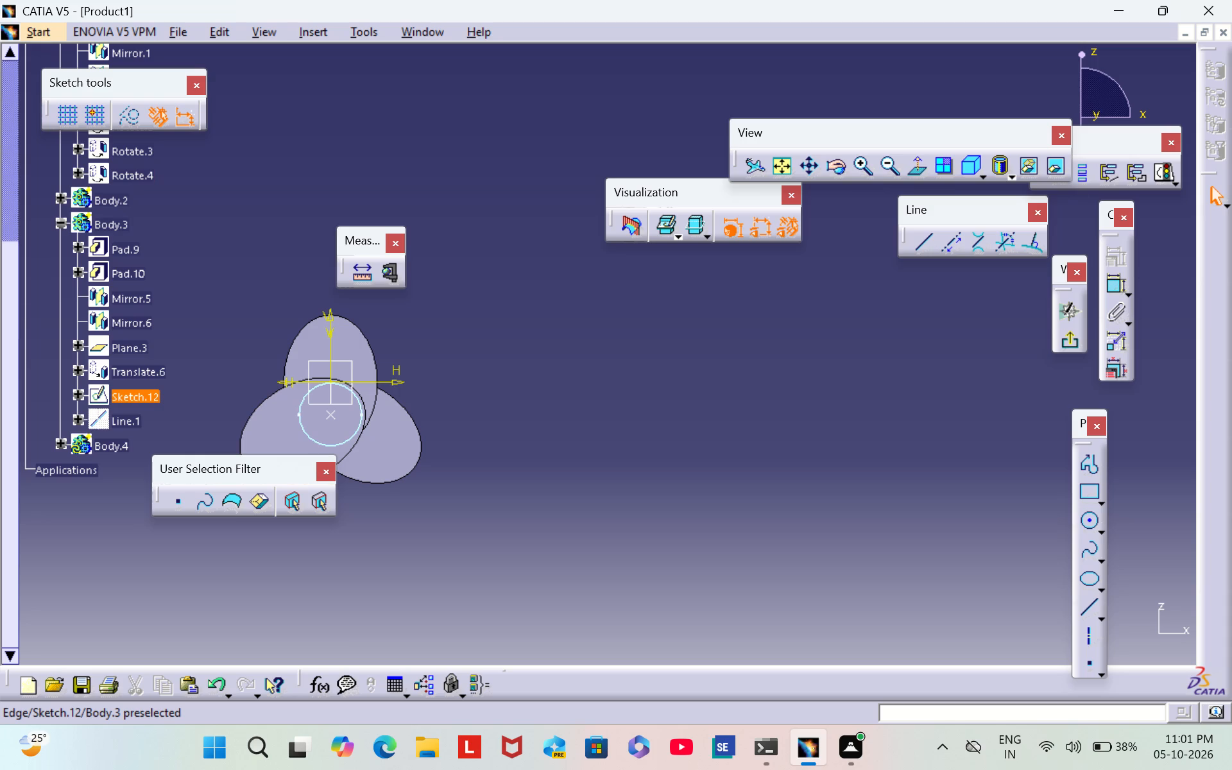
Project the circle of Sketch.12 onto the new sketch's plane as a 3D element projection.
click(352, 434)
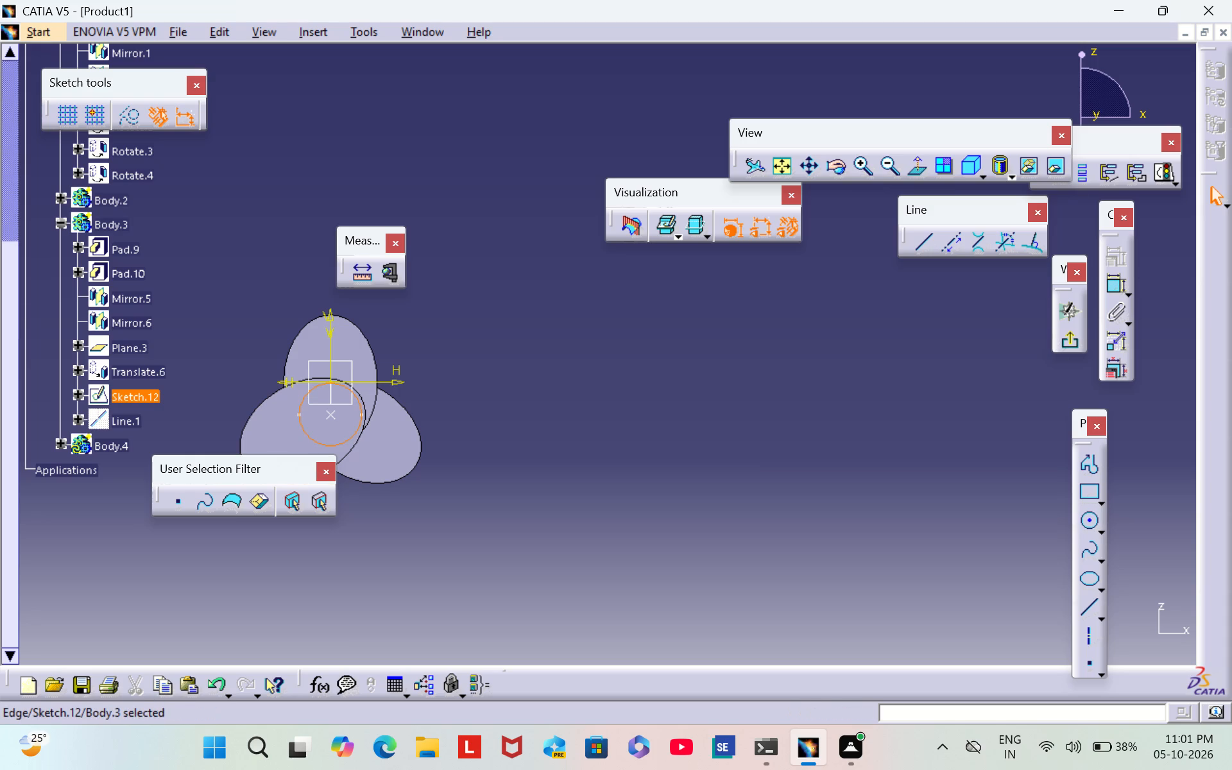
click(314, 37)
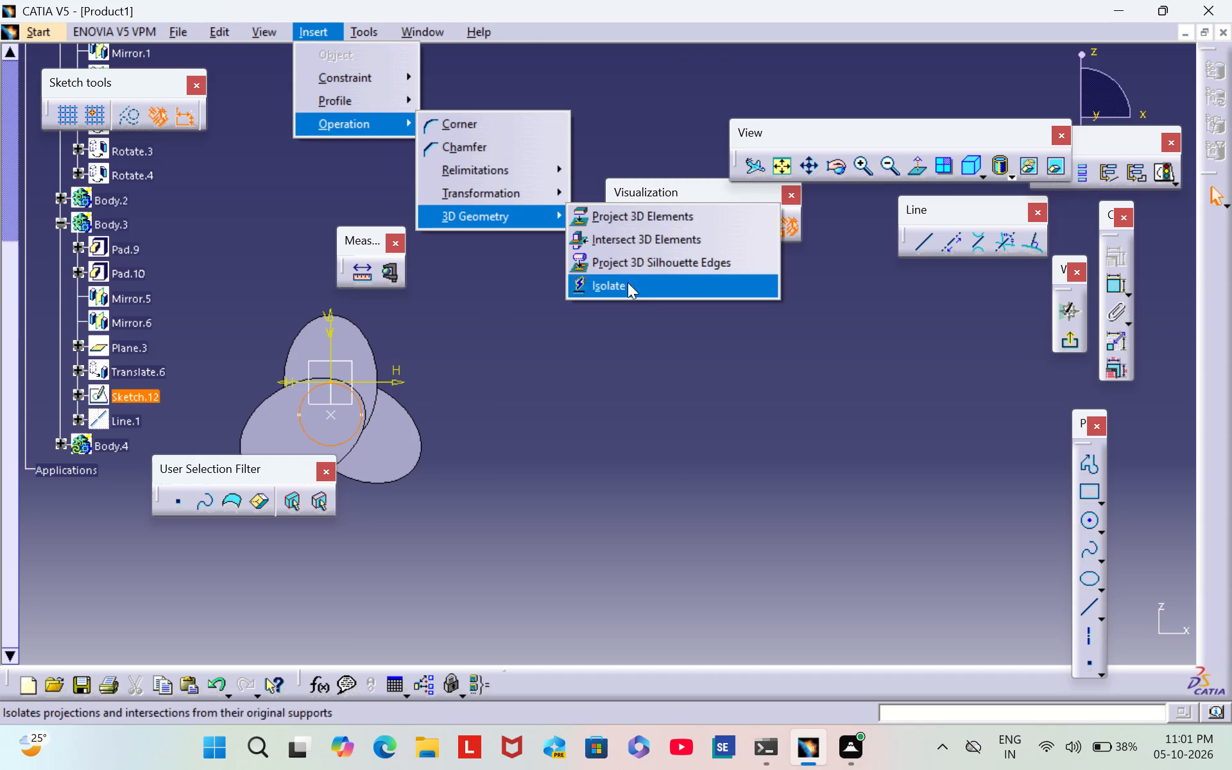
click(653, 216)
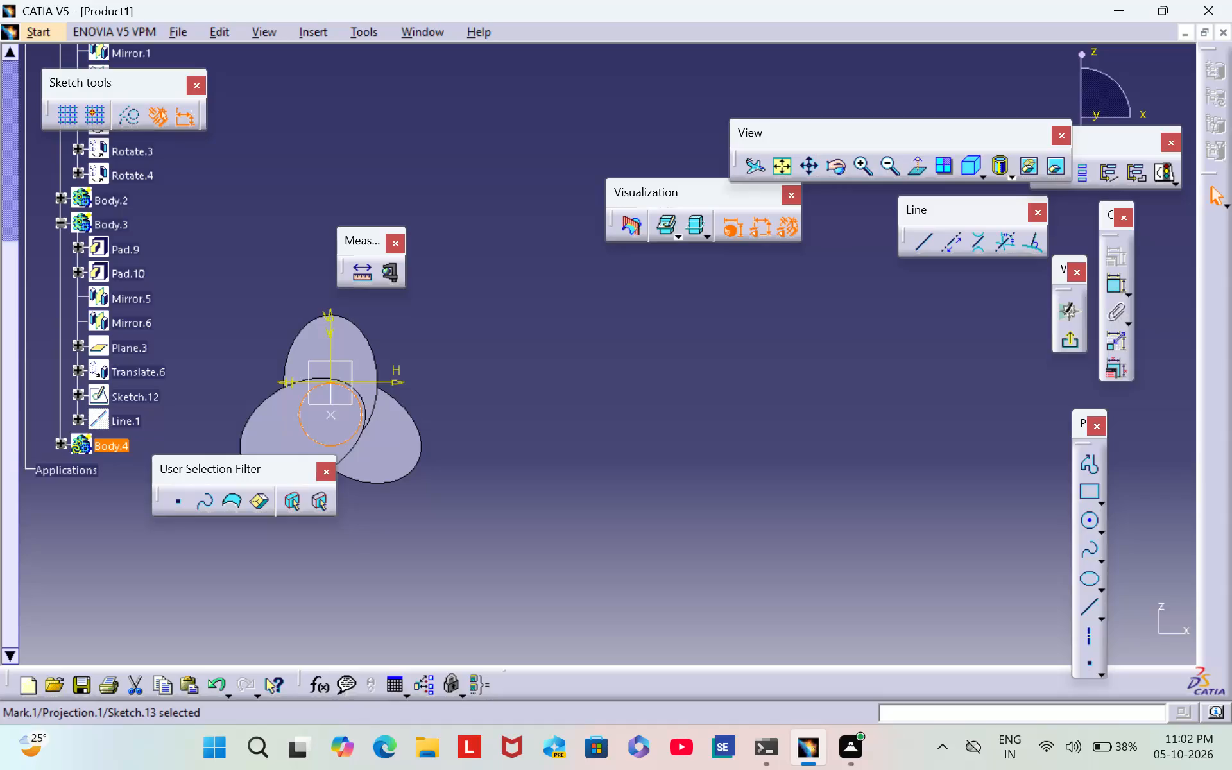
click(667, 383)
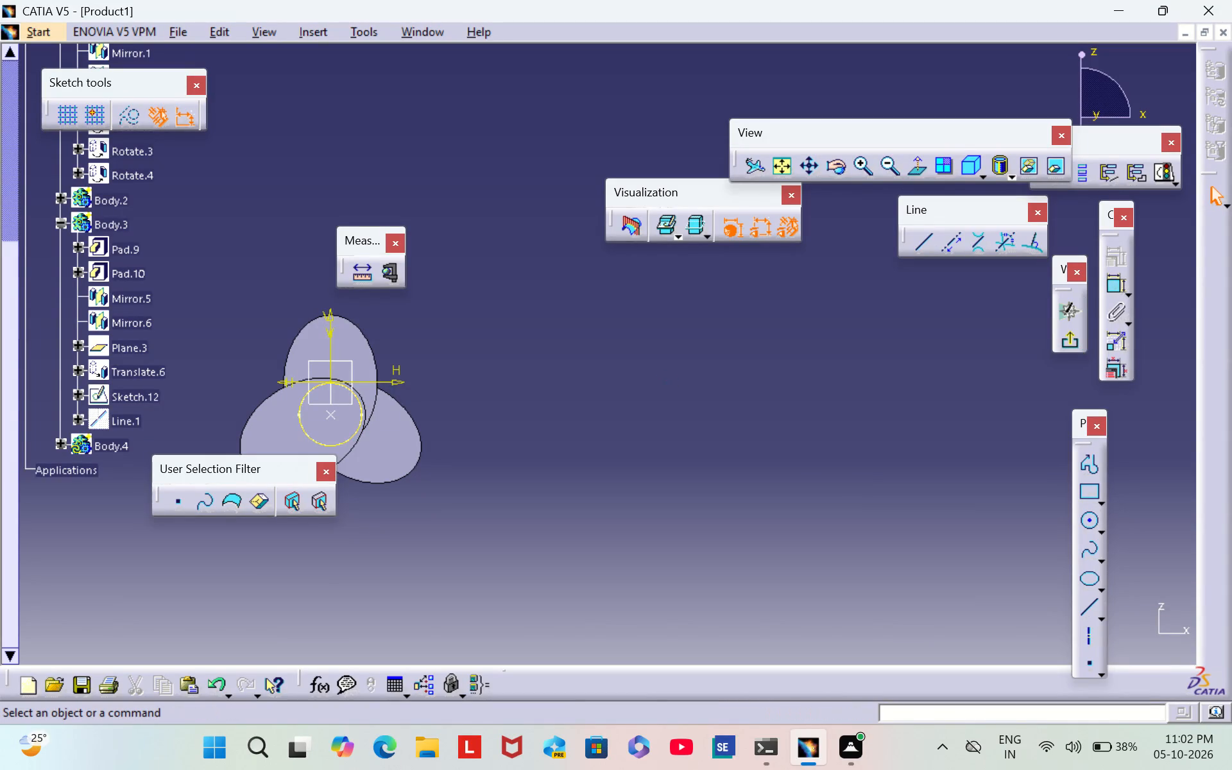
Exit the sketch and pad its projected circle by a length of 285/2 mm to form the shaft in Body.4.
click(1072, 344)
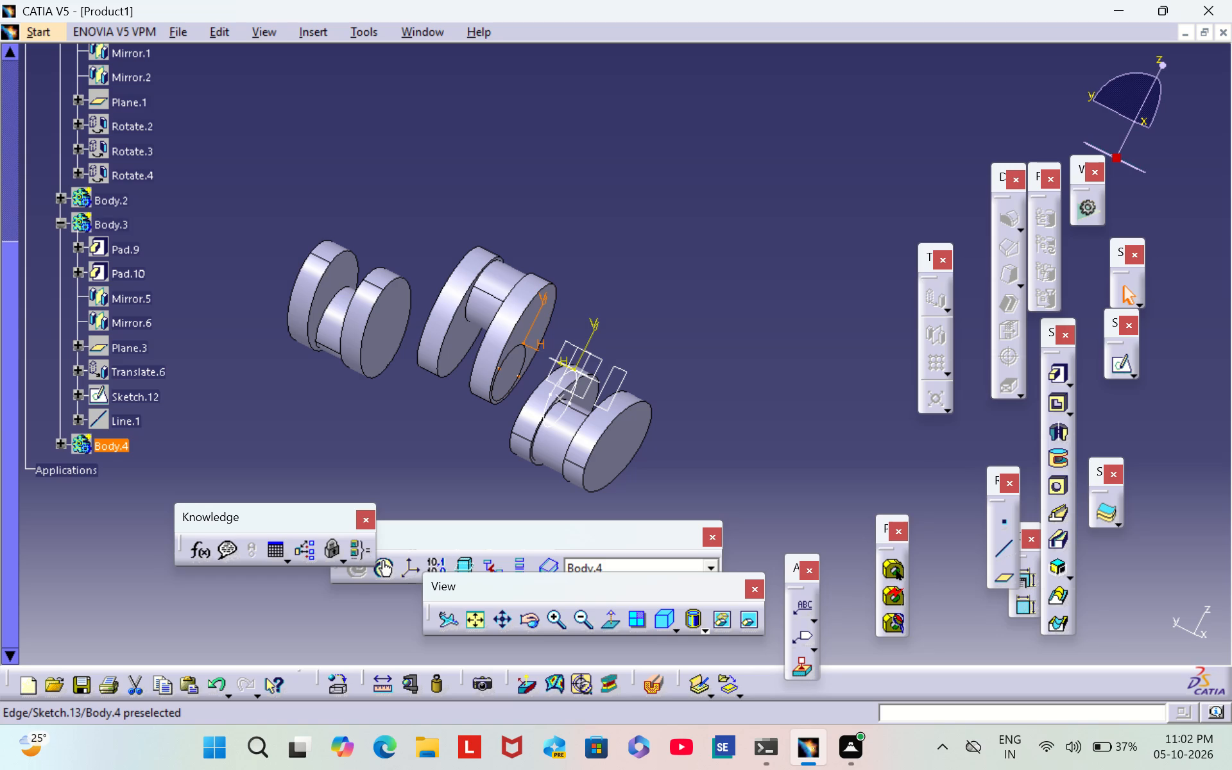
click(524, 352)
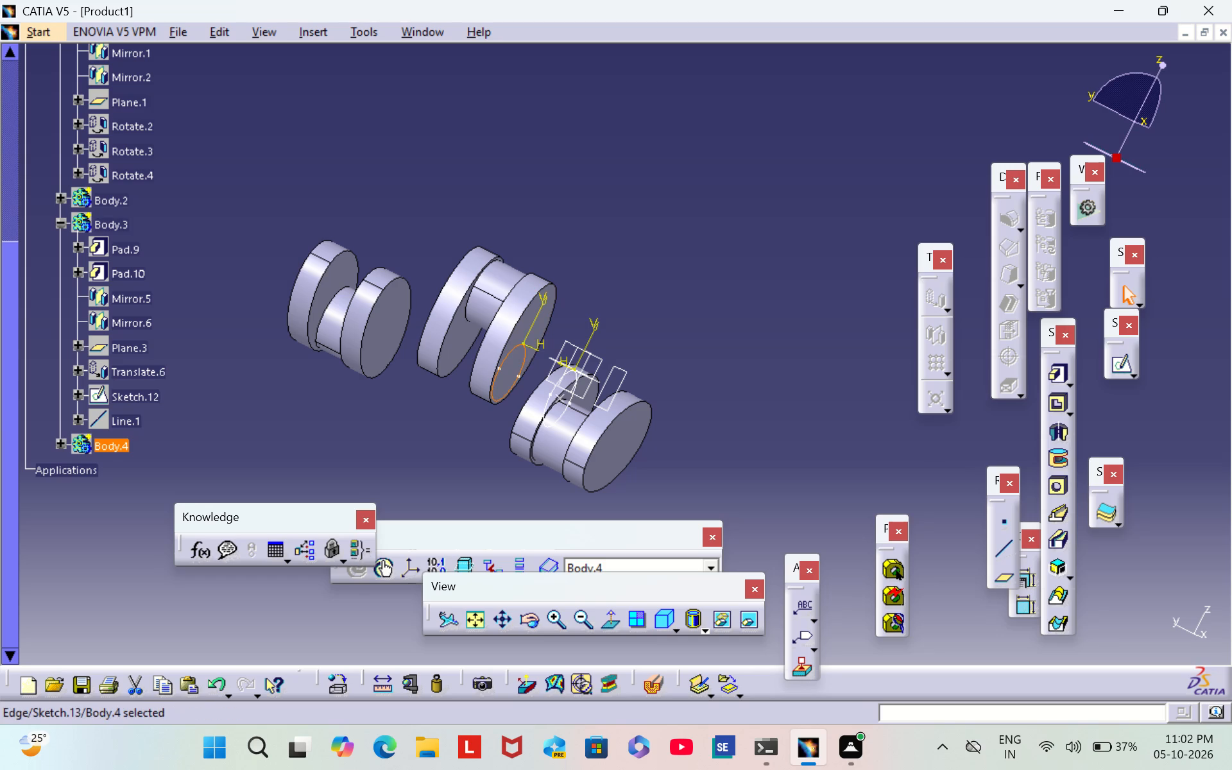
click(1050, 378)
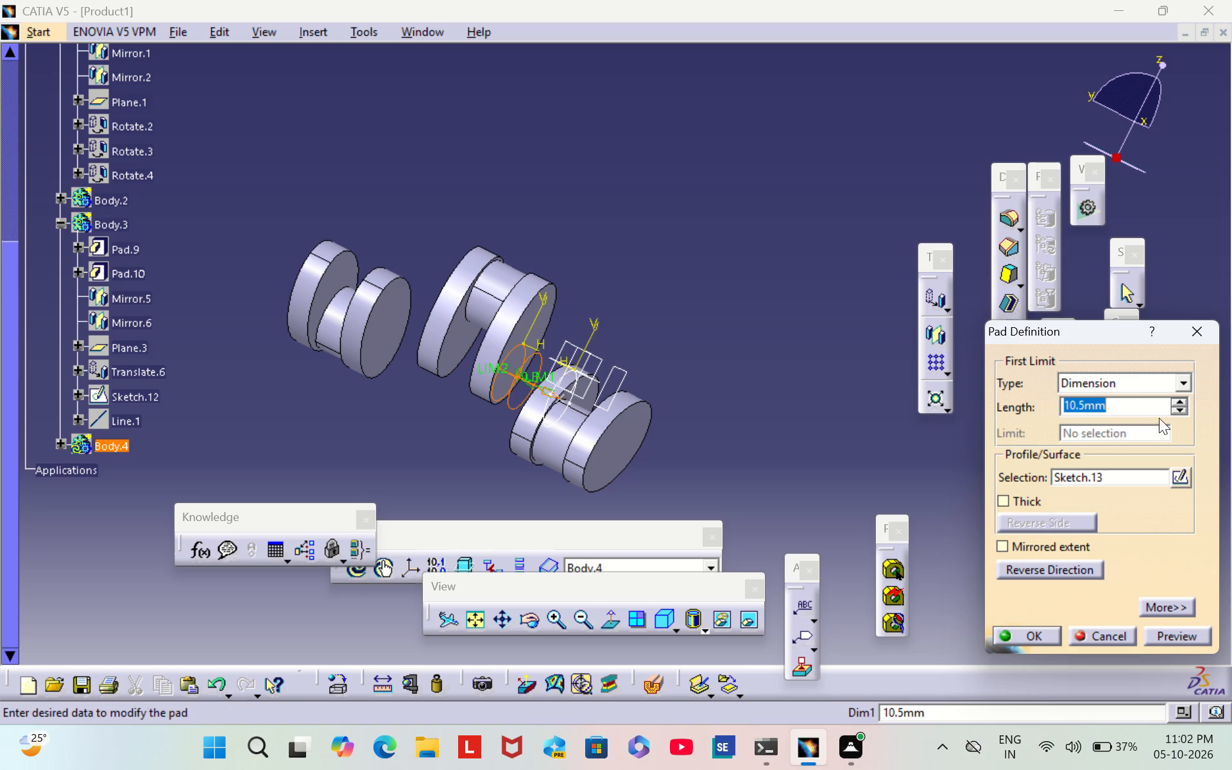
key(backslash)
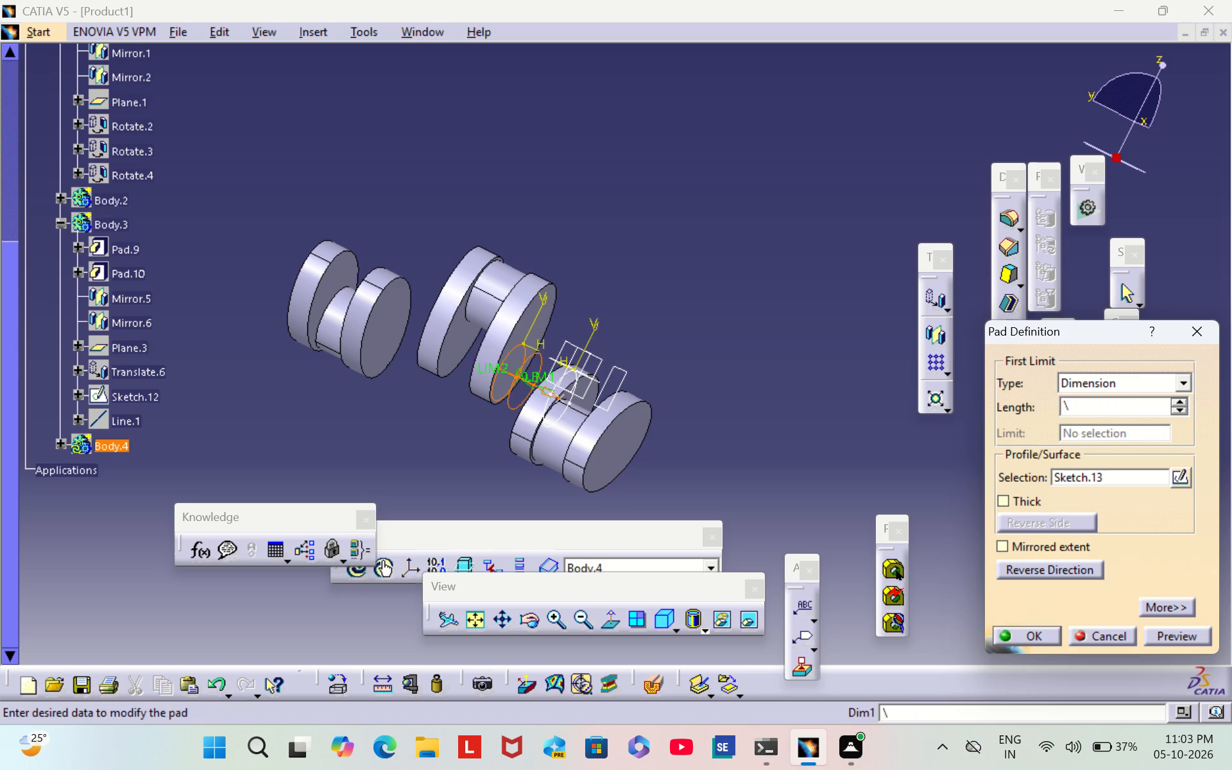
key(BackSpace)
text(285)
key(slash)
key(2)
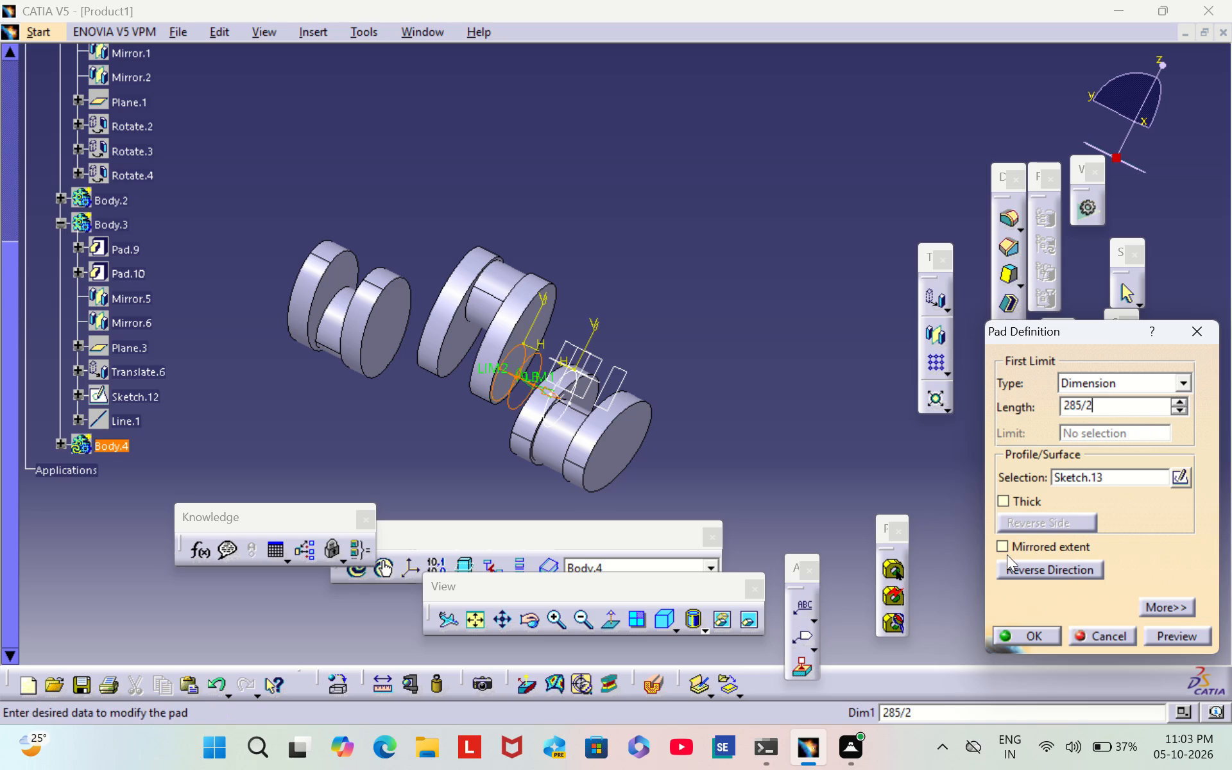
click(1035, 634)
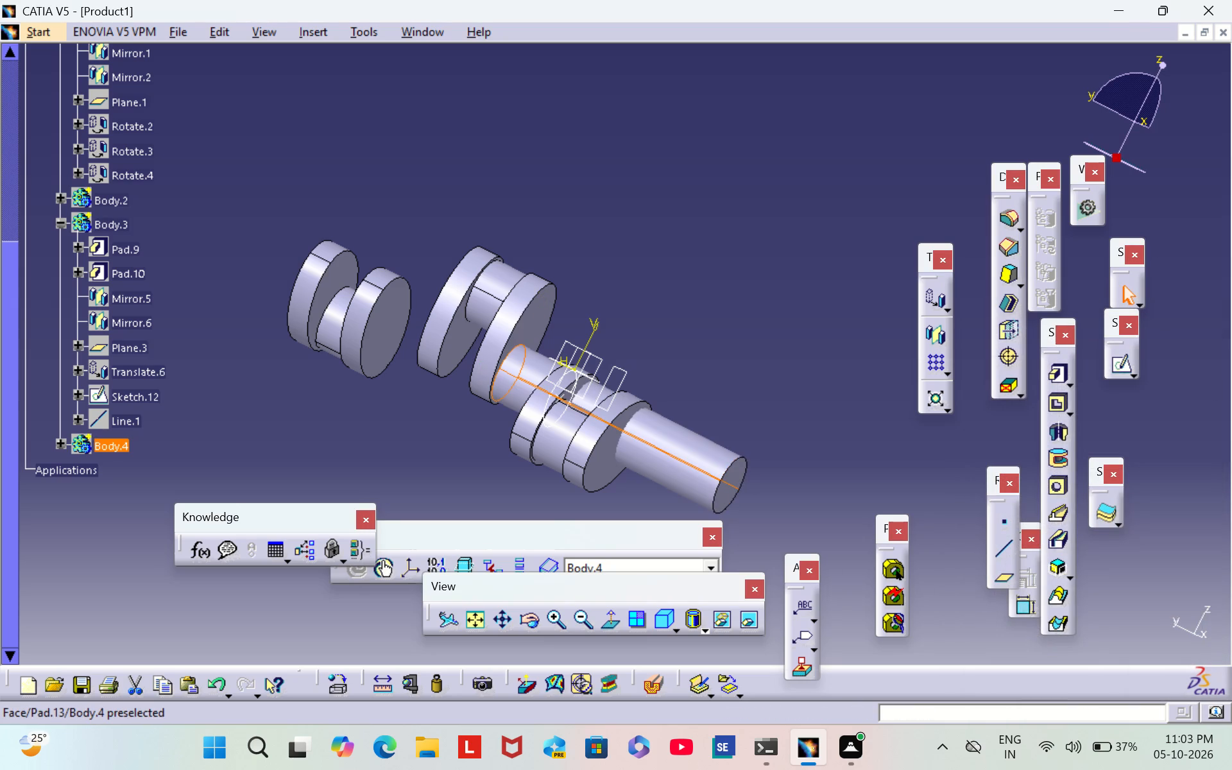
click(791, 406)
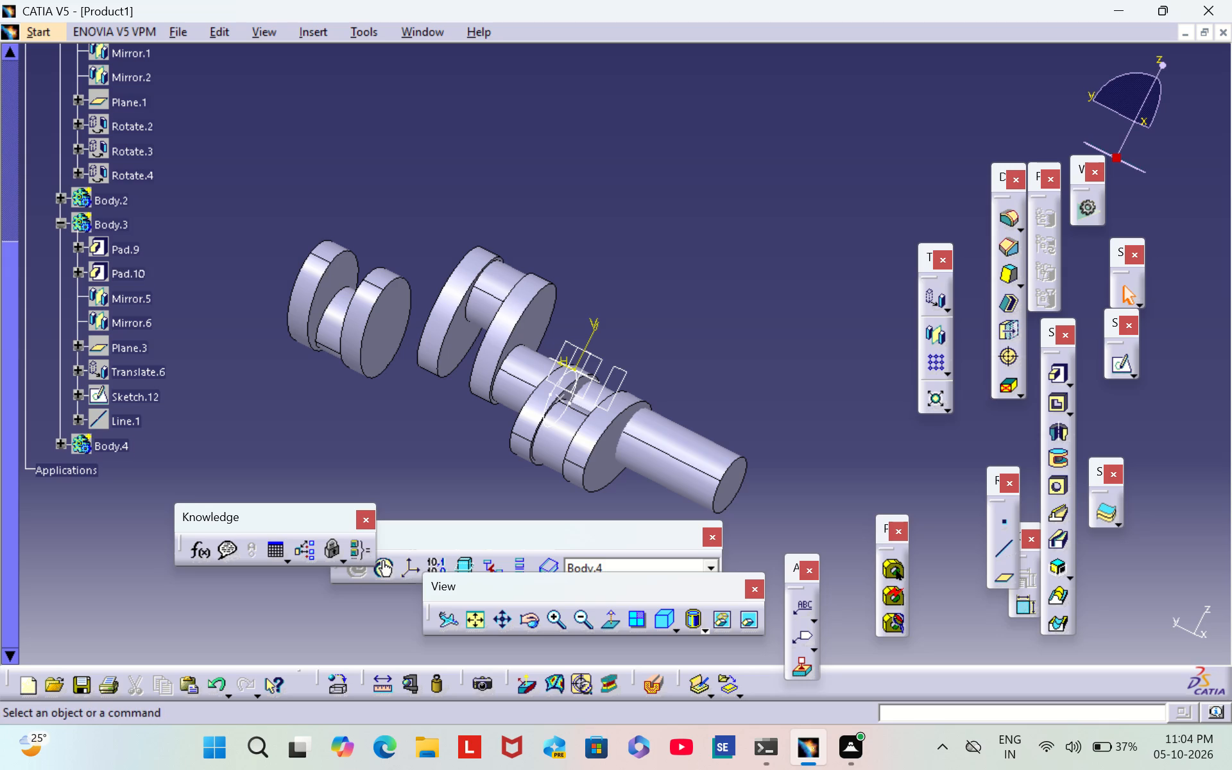
Mirror the shaft pad of Body.4 using Plane.3 as the mirroring element.
click(60, 445)
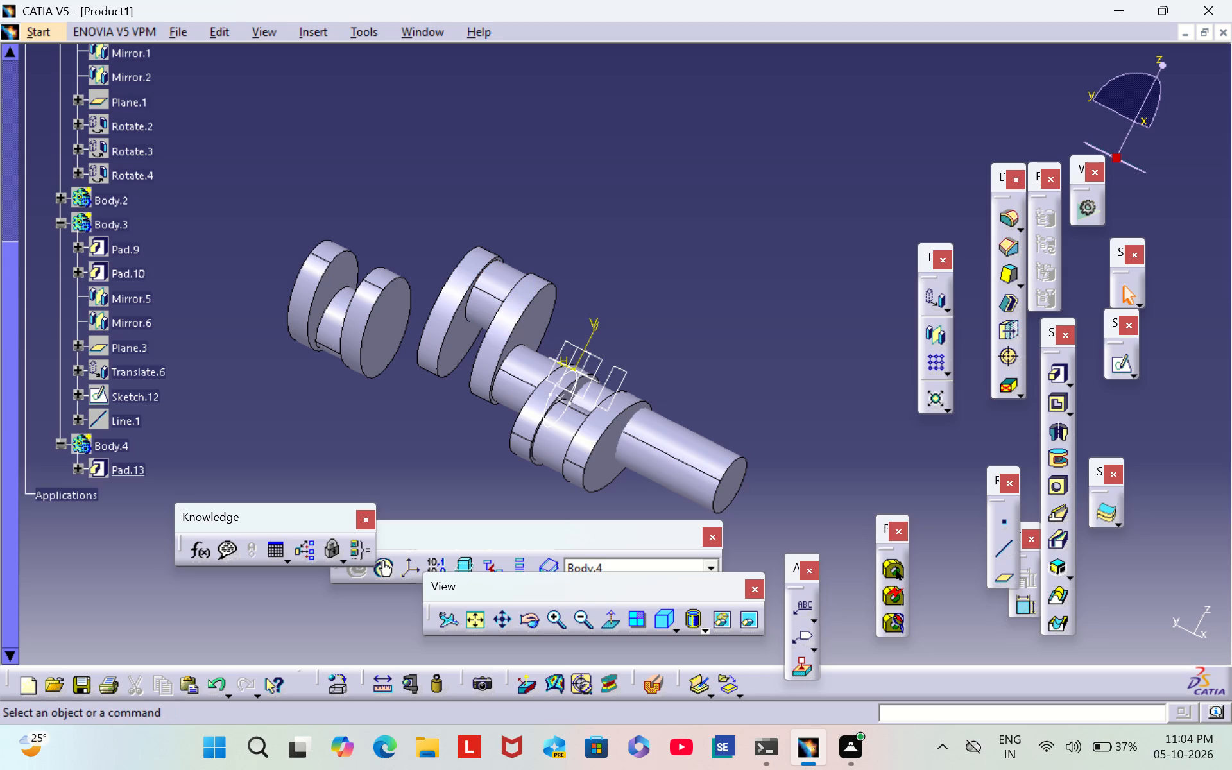
click(141, 474)
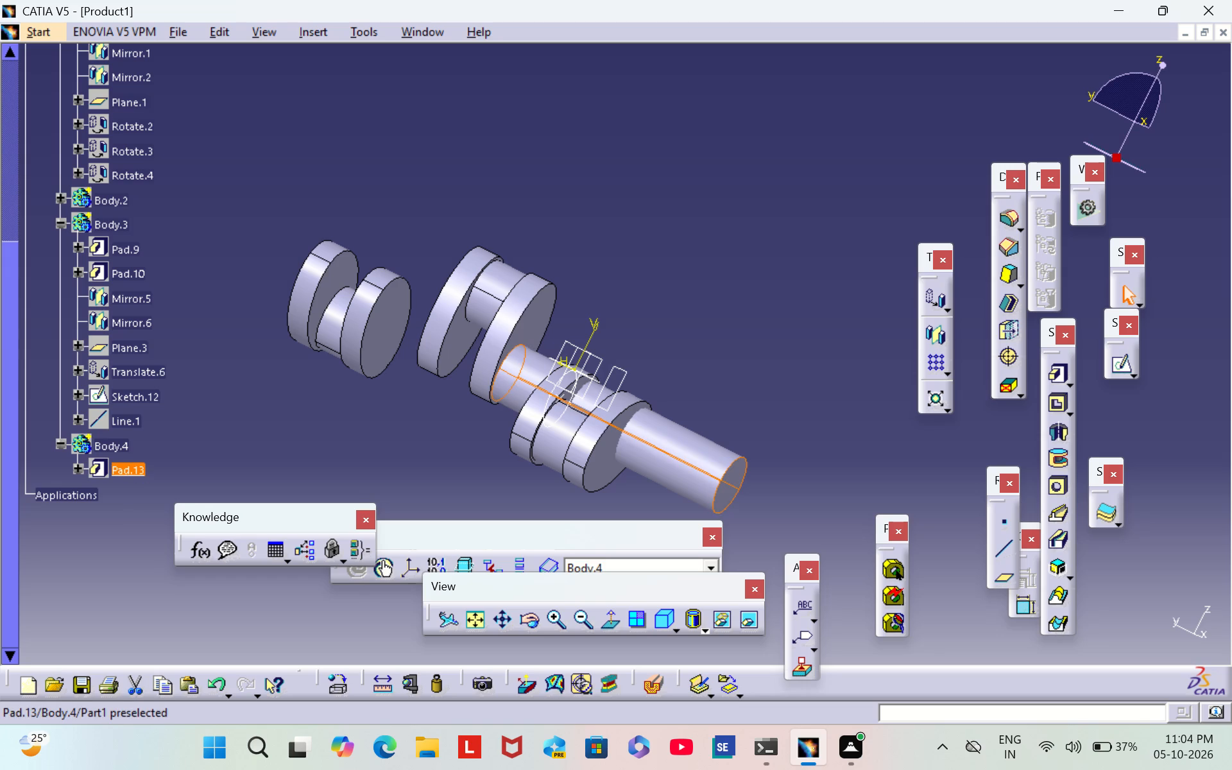
click(78, 471)
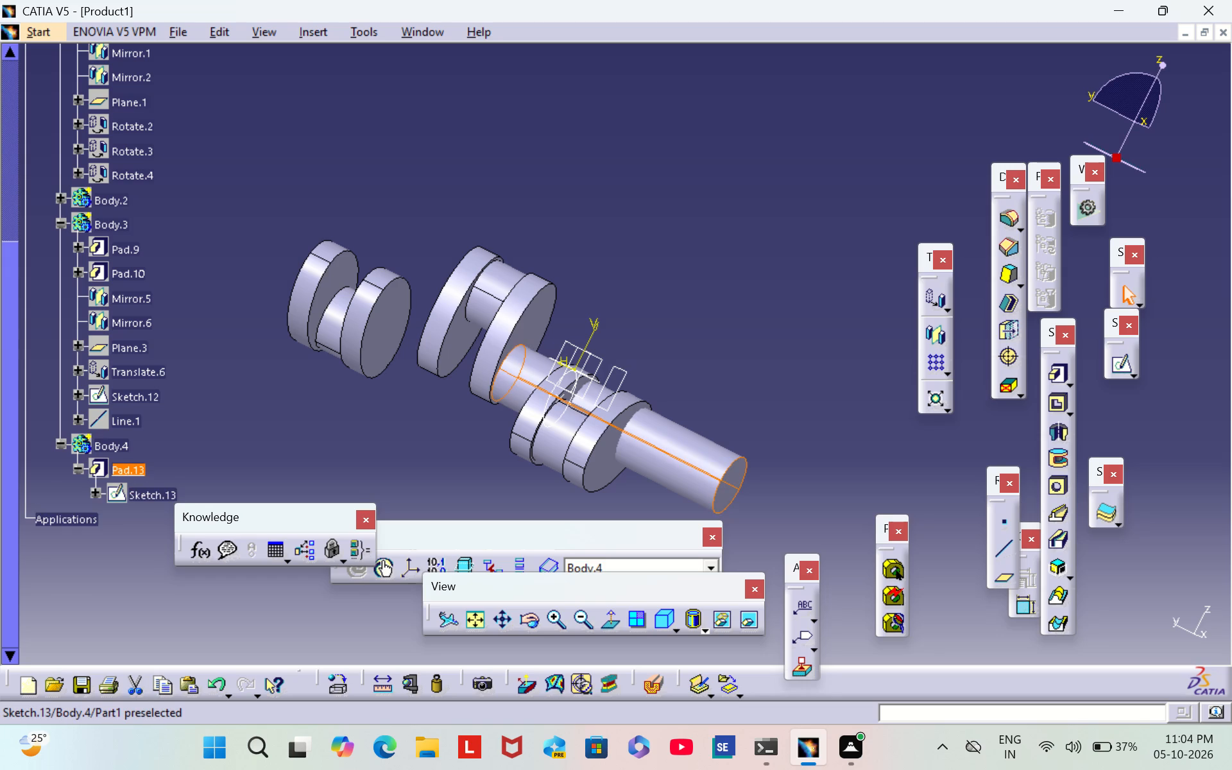
click(90, 496)
click(94, 495)
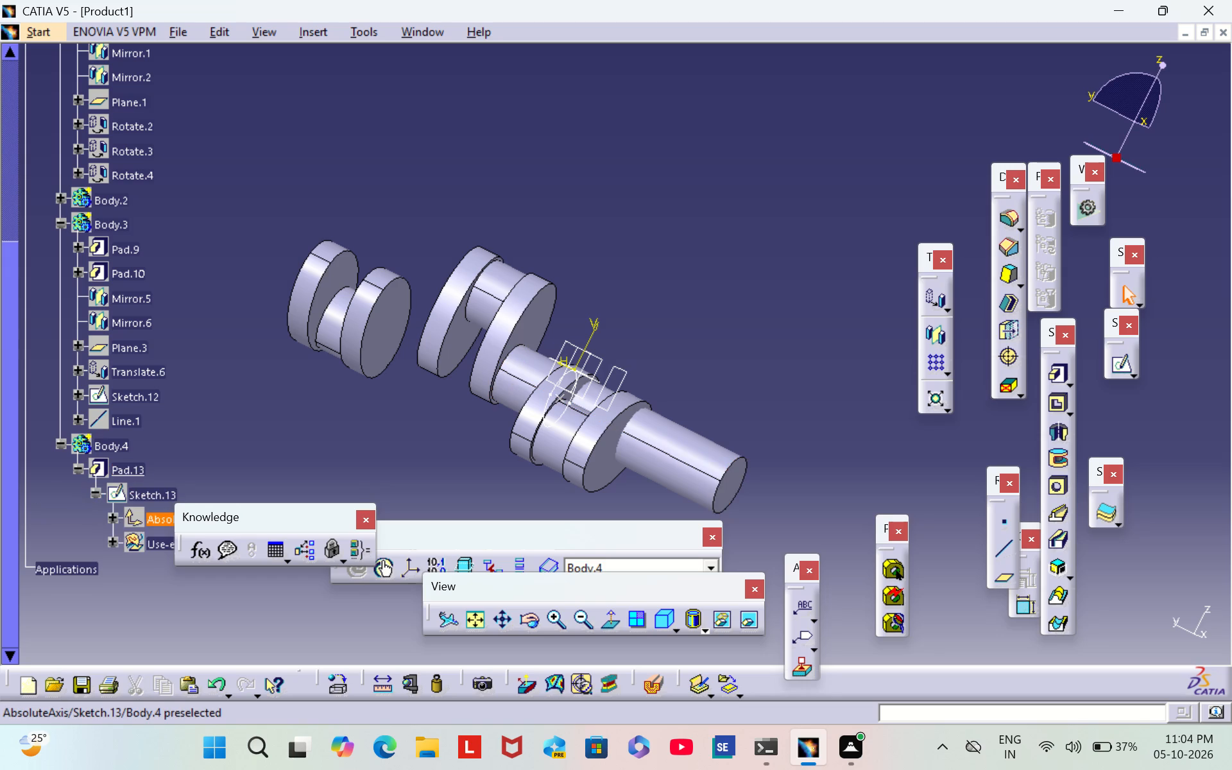
click(125, 472)
right_click(125, 472)
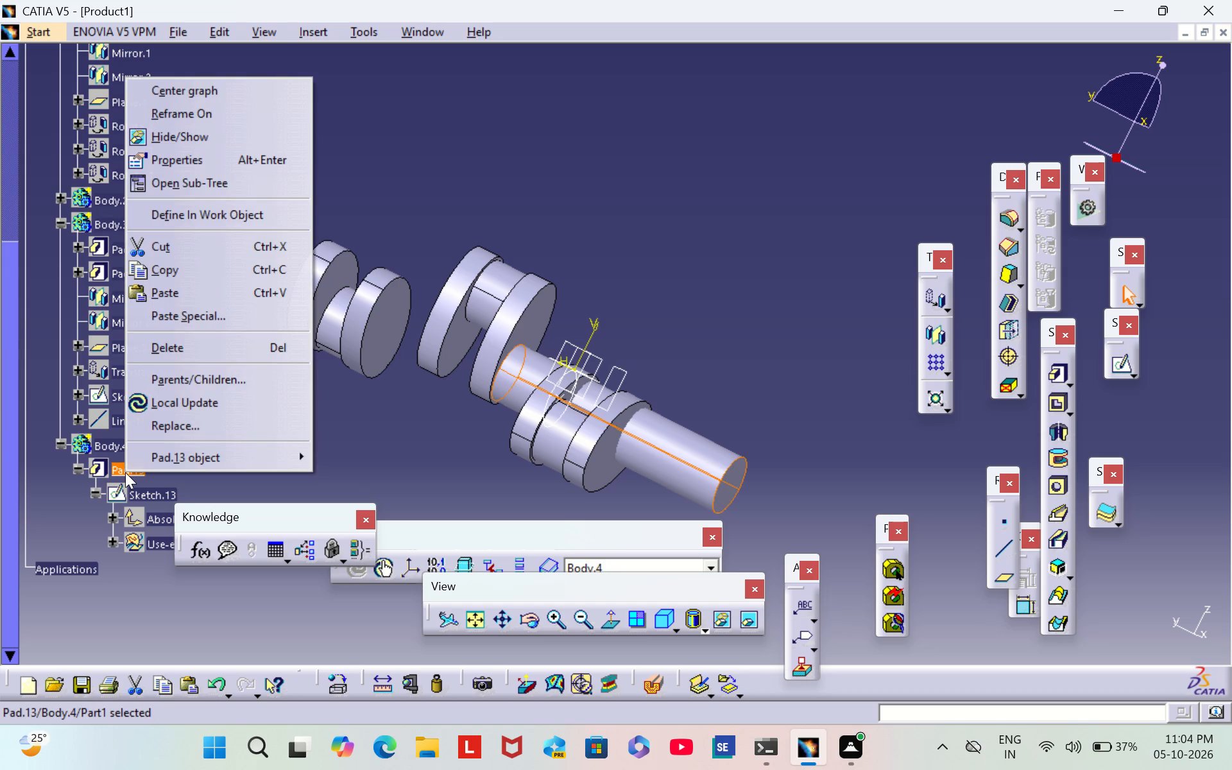
click(361, 359)
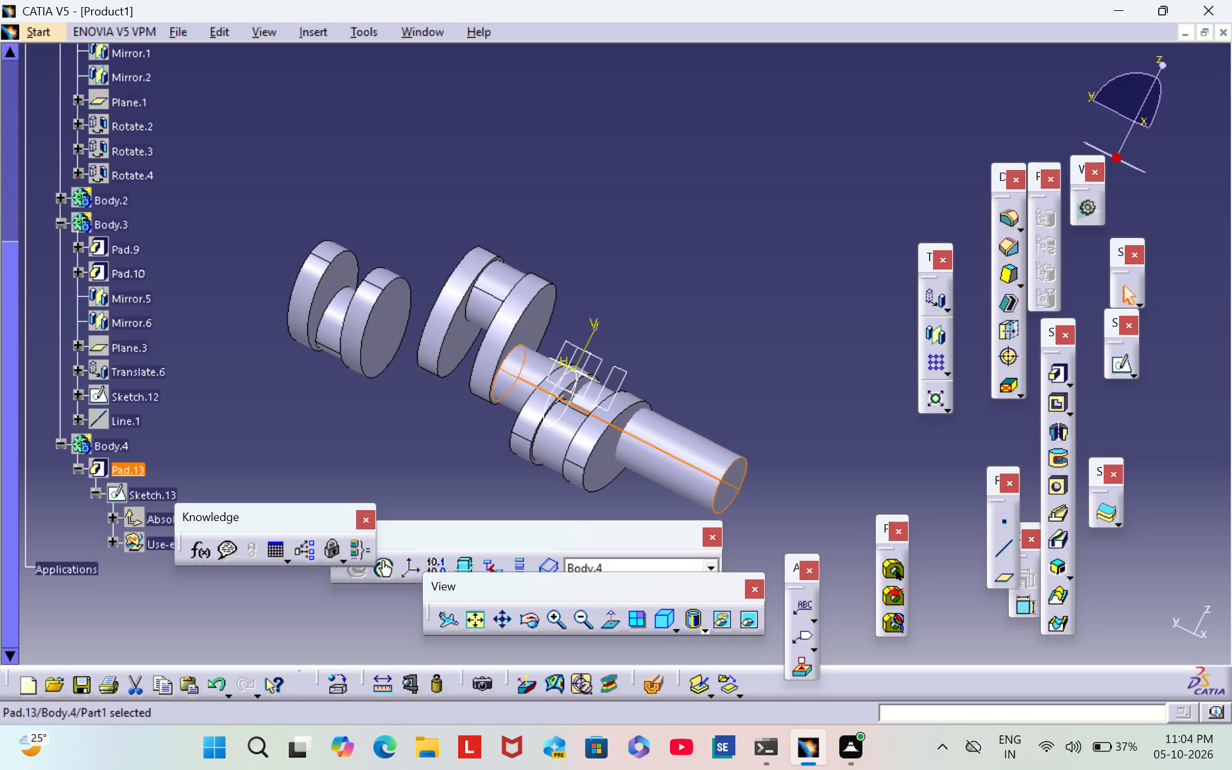
click(142, 494)
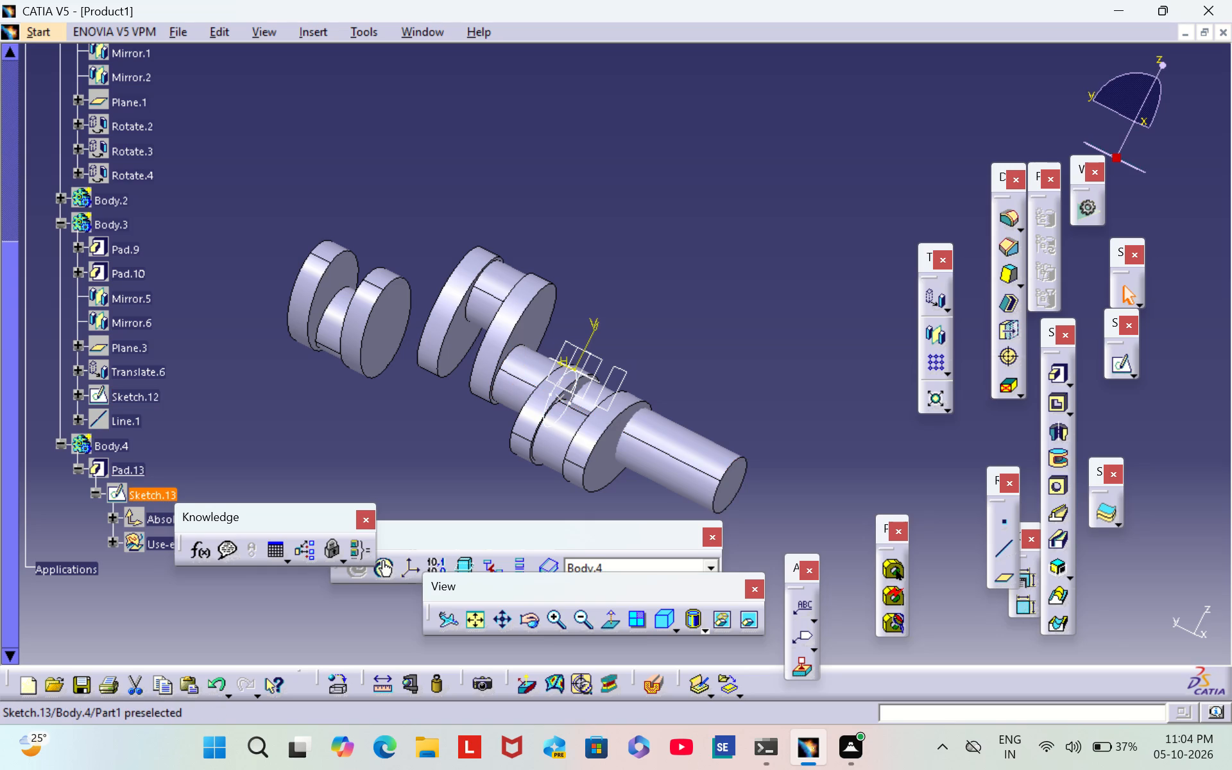
click(126, 475)
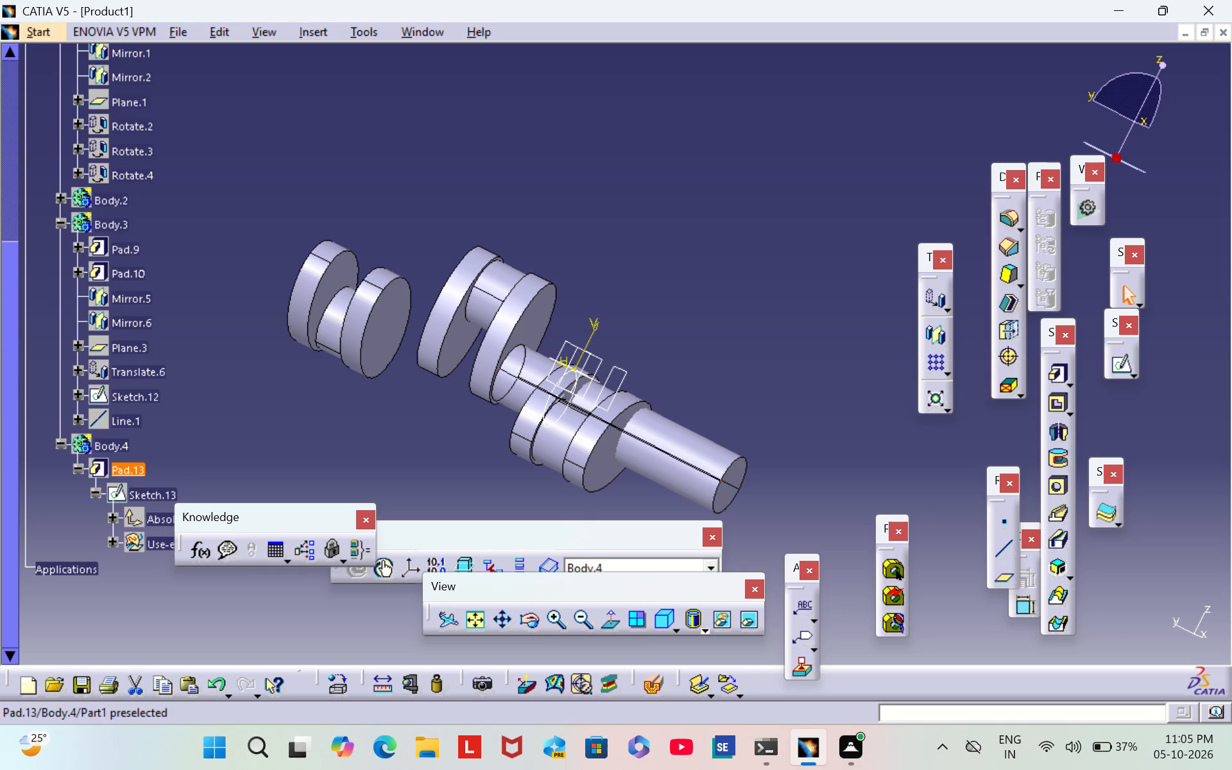
click(133, 472)
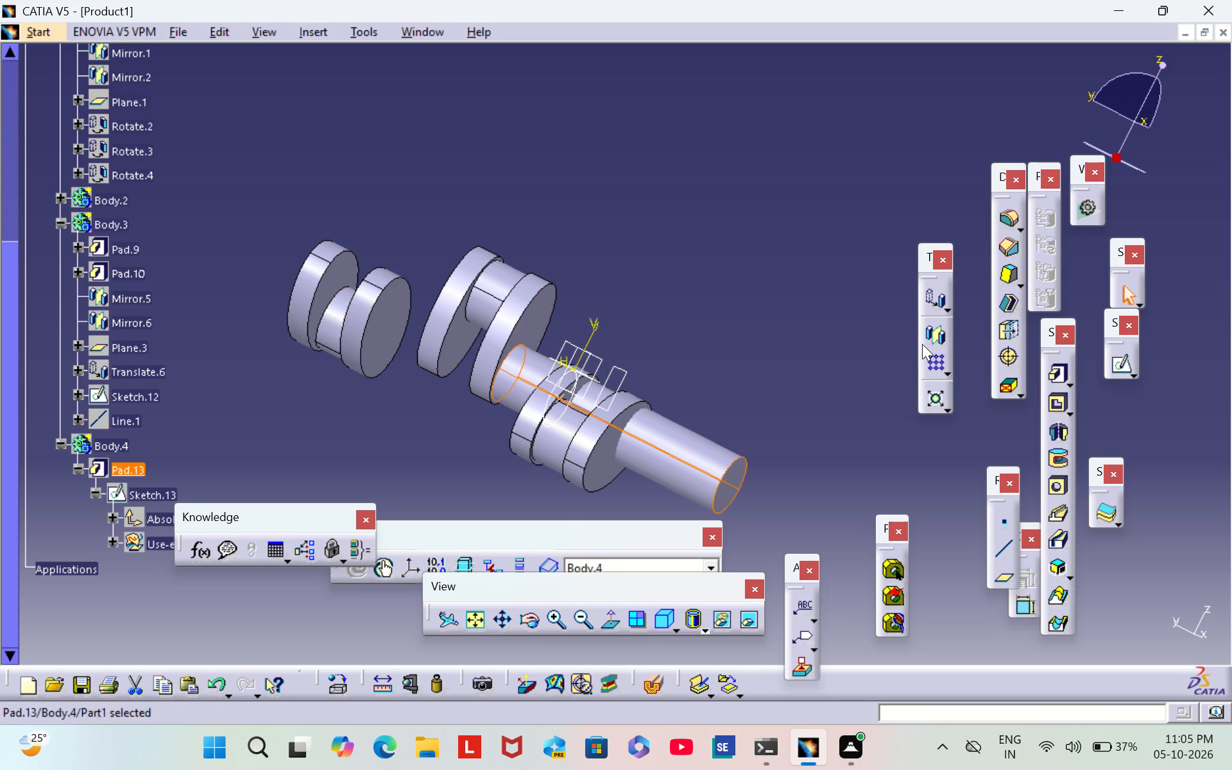
click(928, 336)
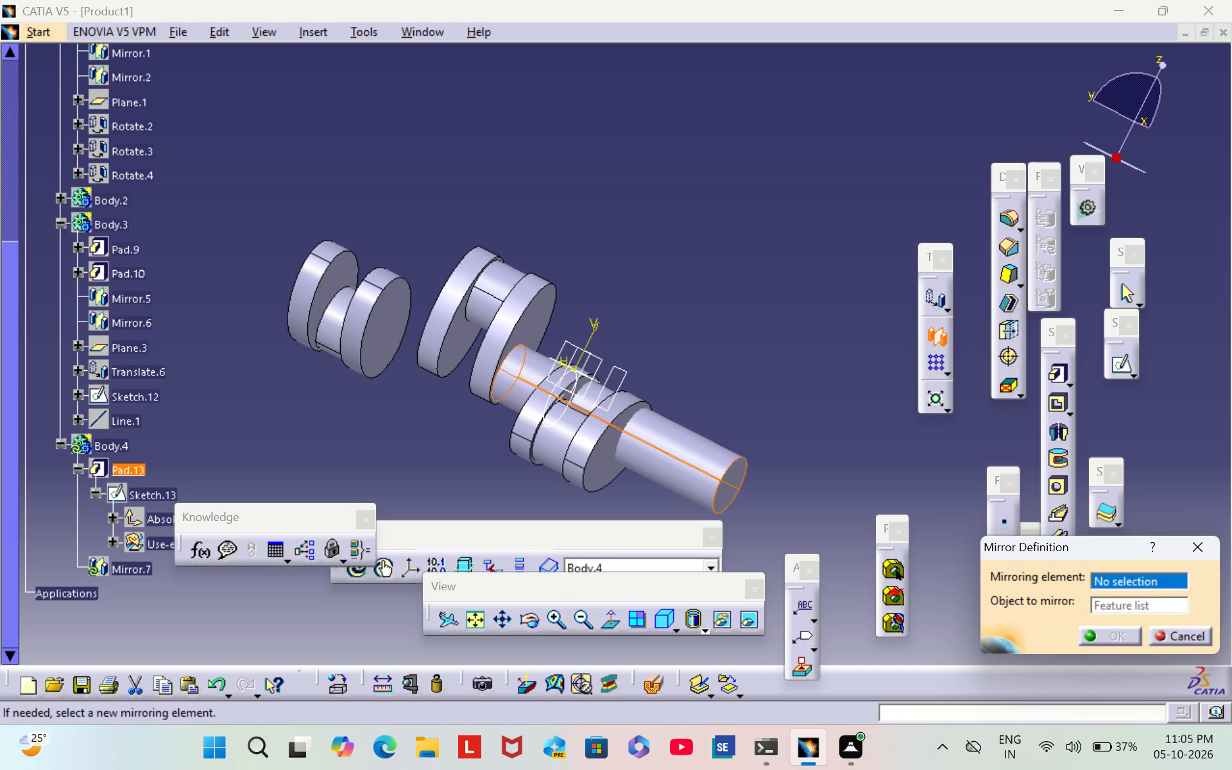
click(603, 389)
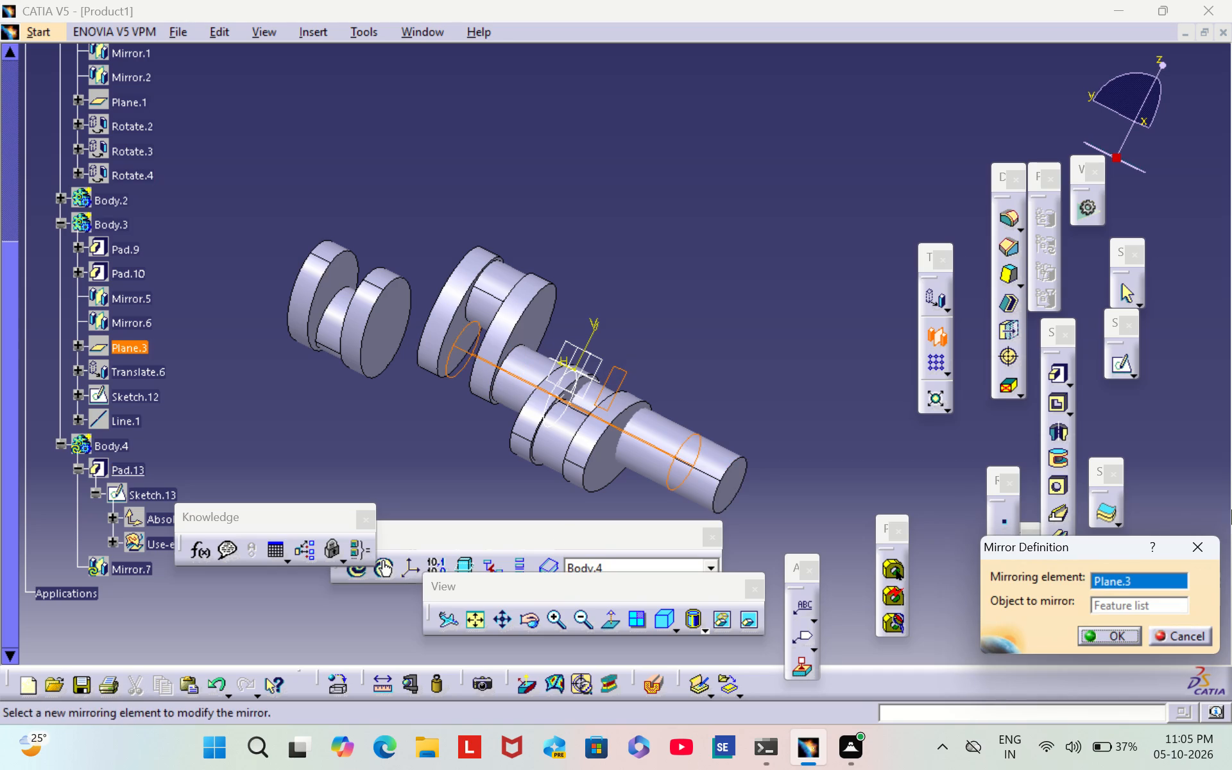
click(1108, 634)
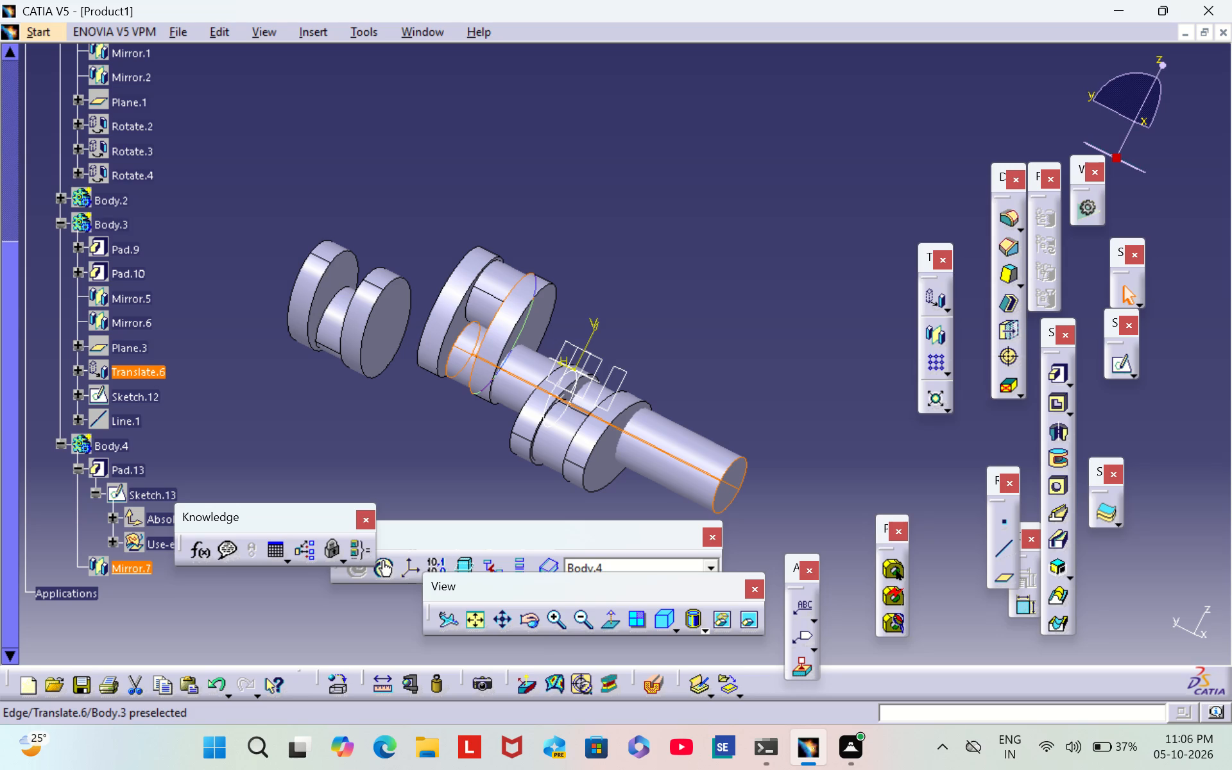
click(735, 335)
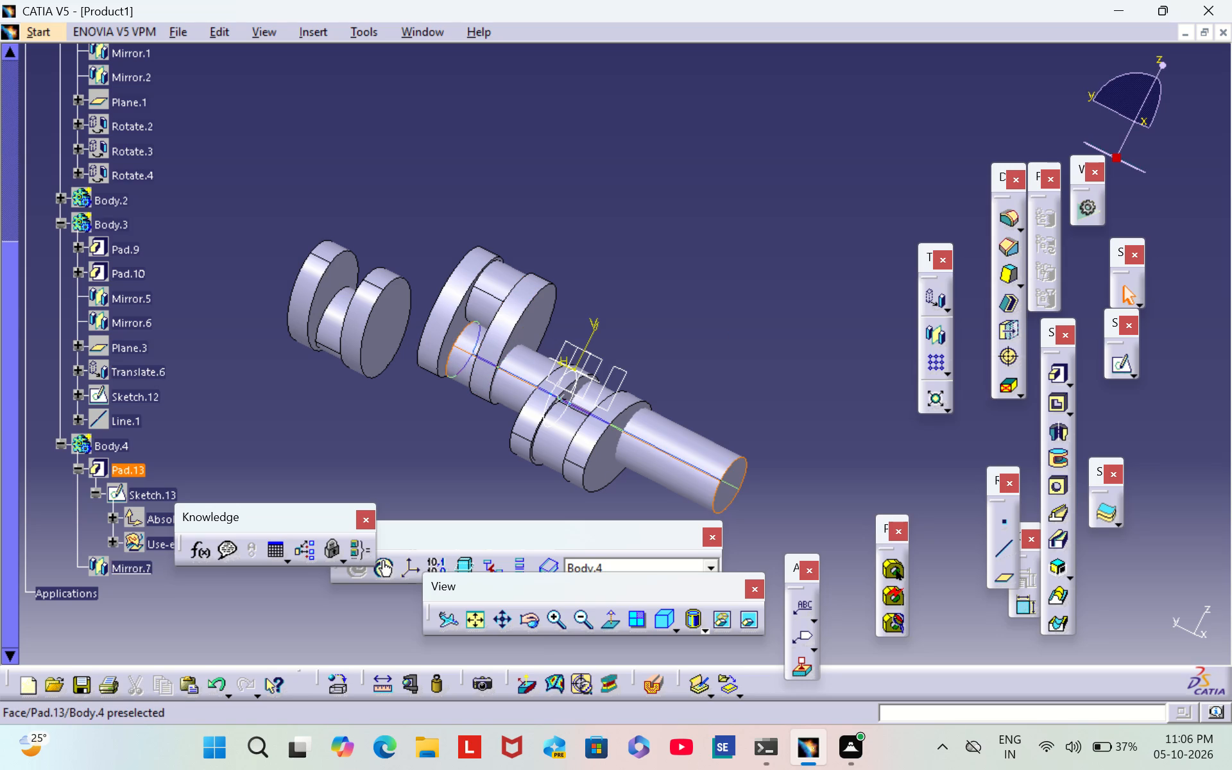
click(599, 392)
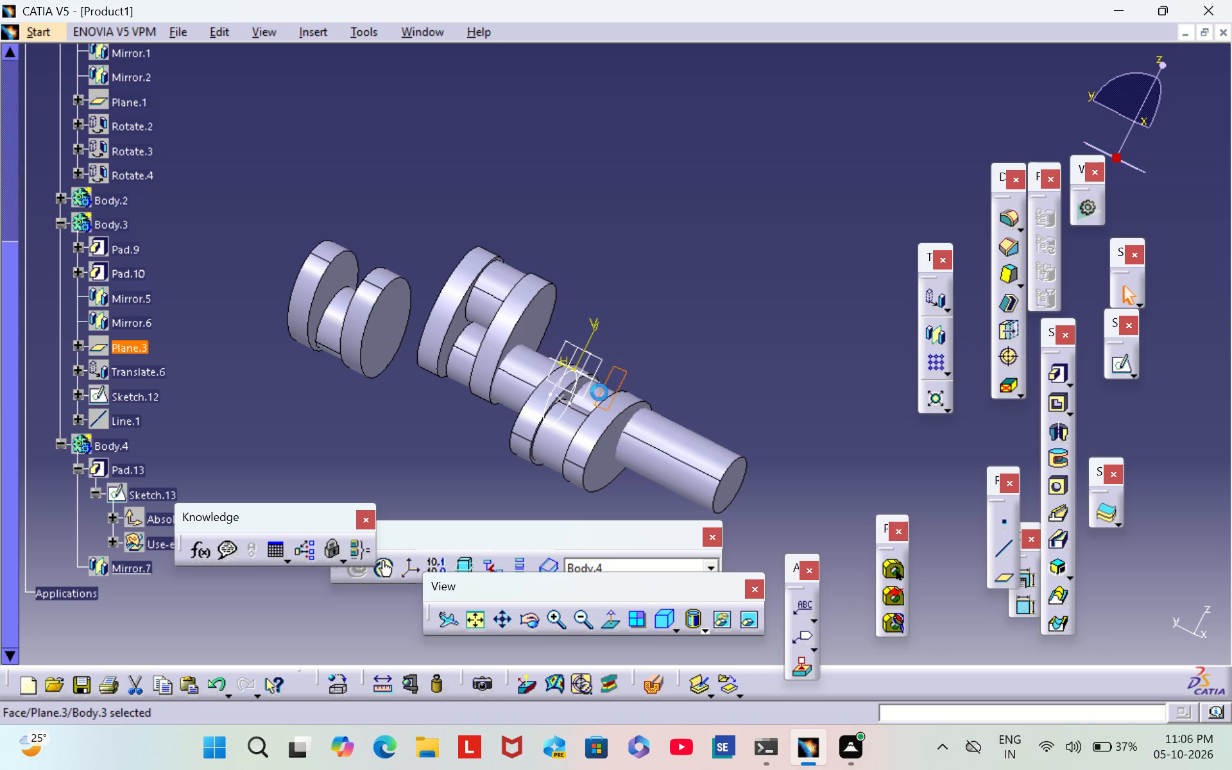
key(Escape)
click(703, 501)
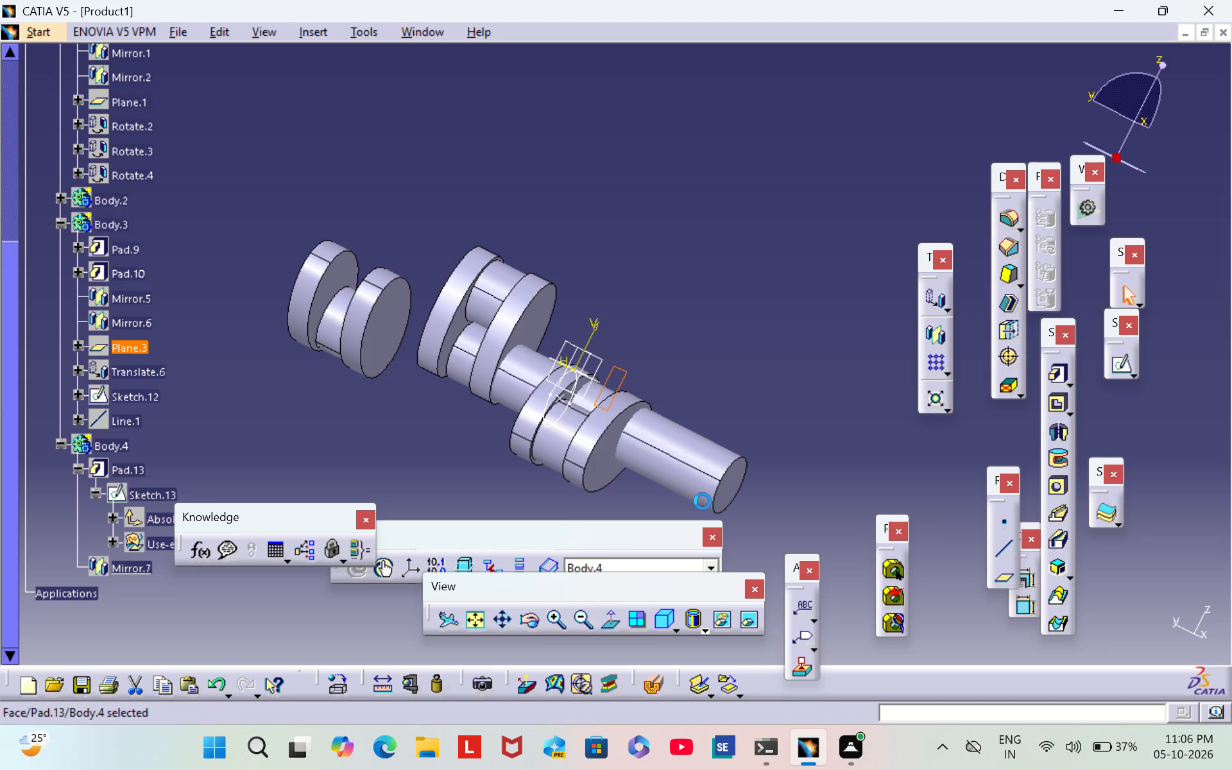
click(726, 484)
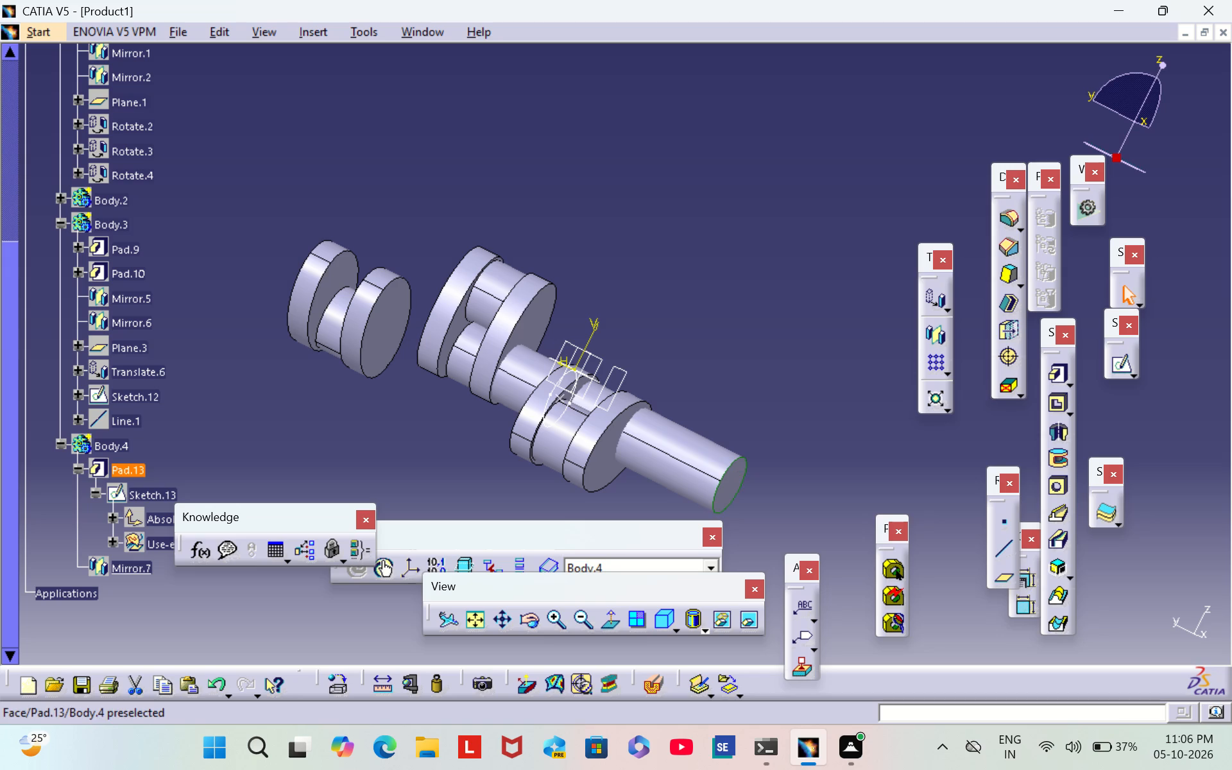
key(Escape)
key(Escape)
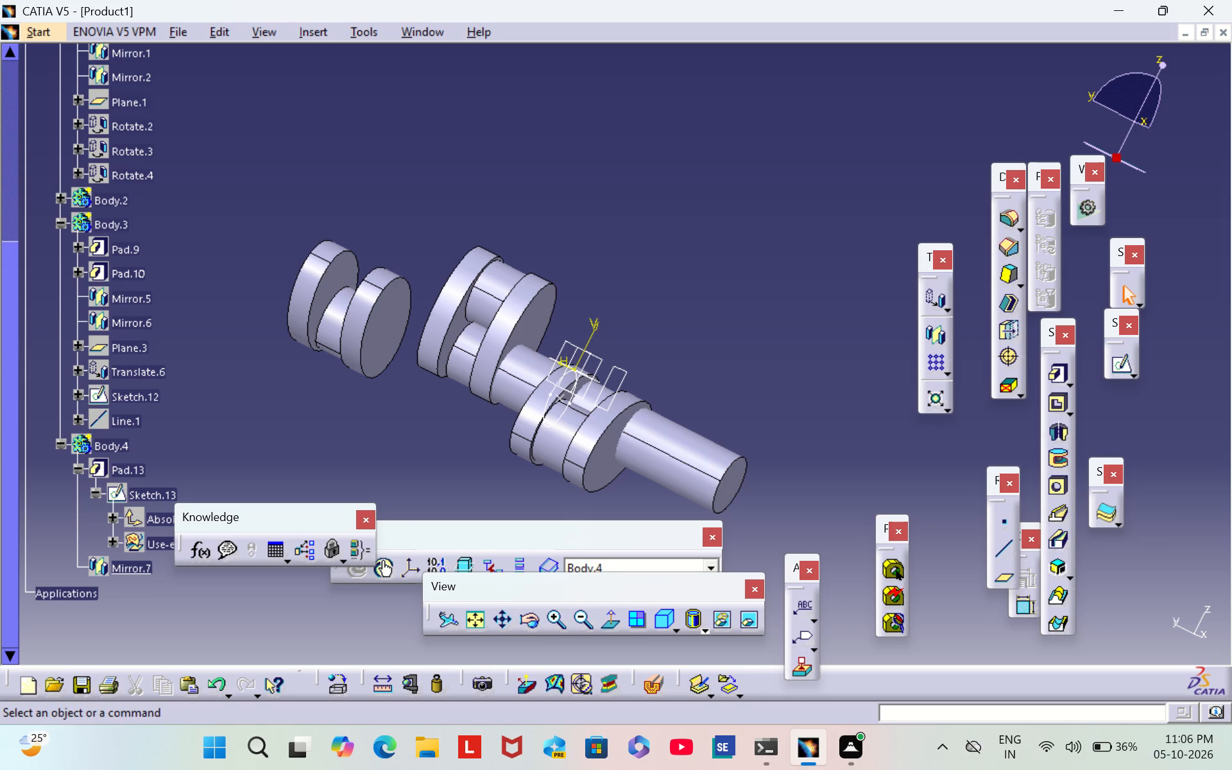
Clear the Knowledge toolbar off the specification tree and examine the axis and projection entries of the shaft pad's sketch in Body.4.
drag(300, 515, 579, 121)
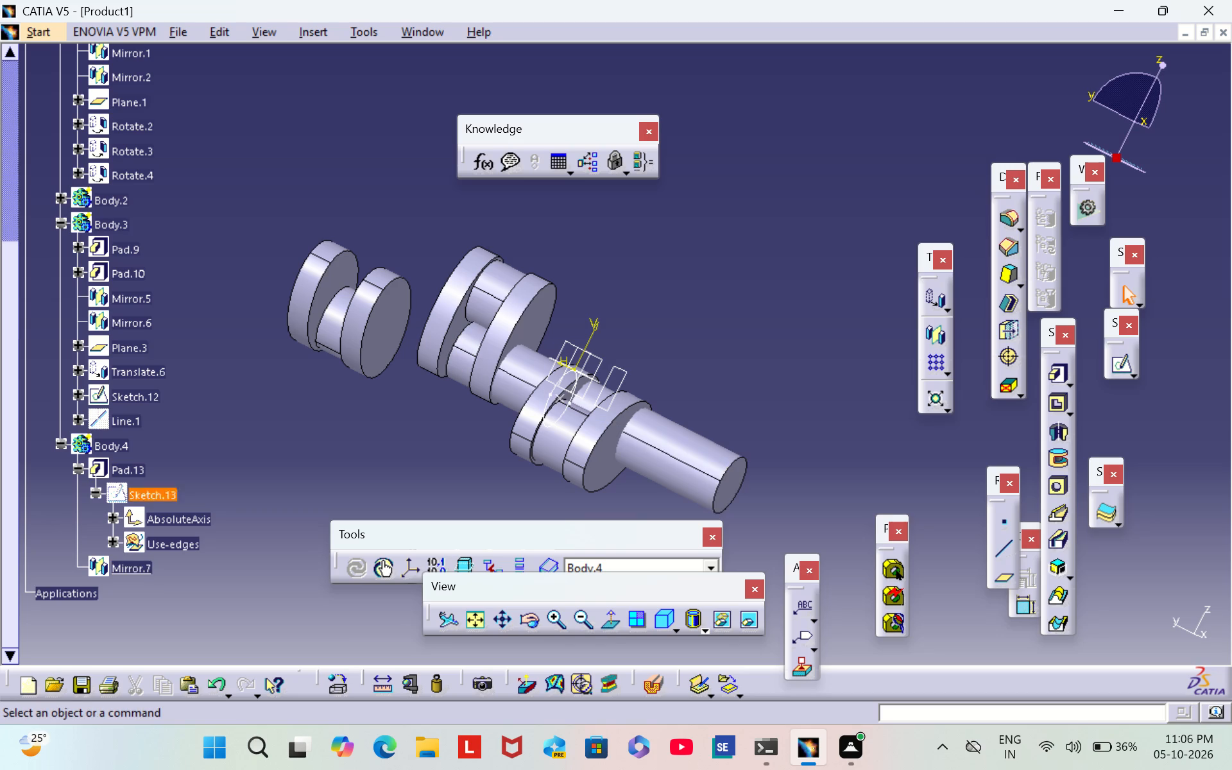
click(111, 540)
click(130, 563)
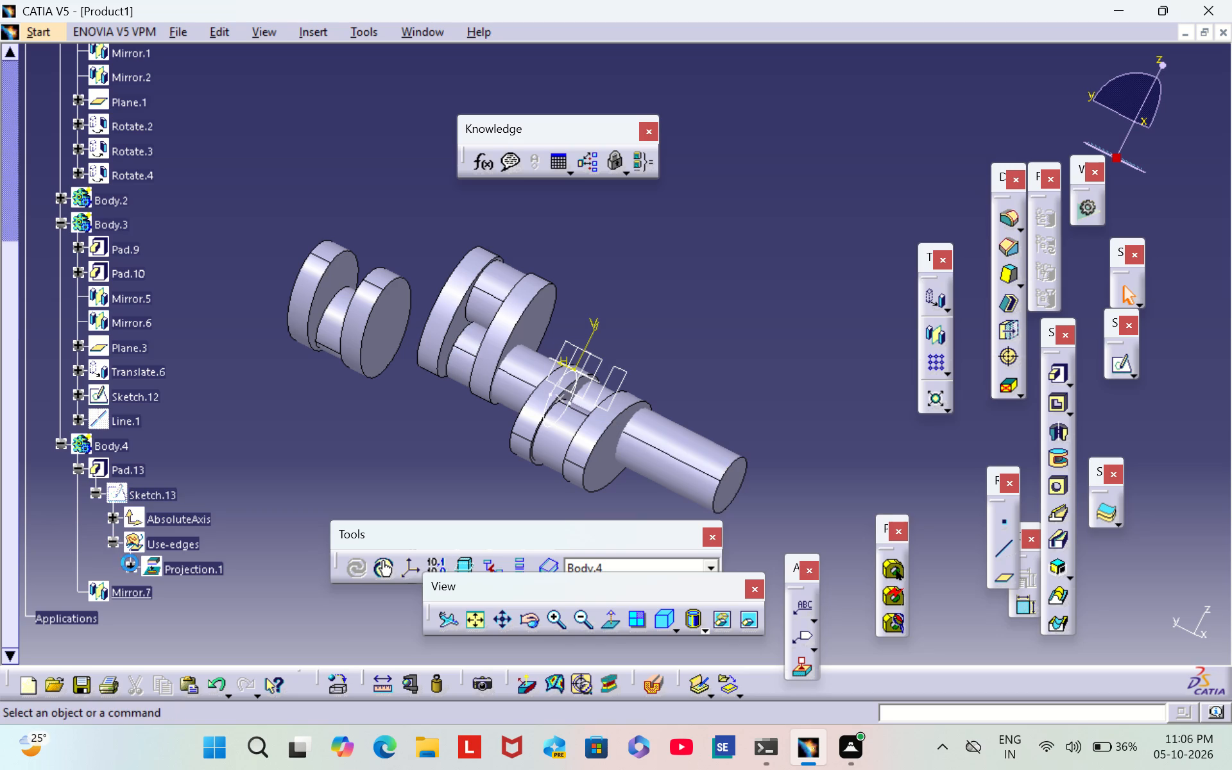
click(131, 566)
click(131, 566)
click(112, 519)
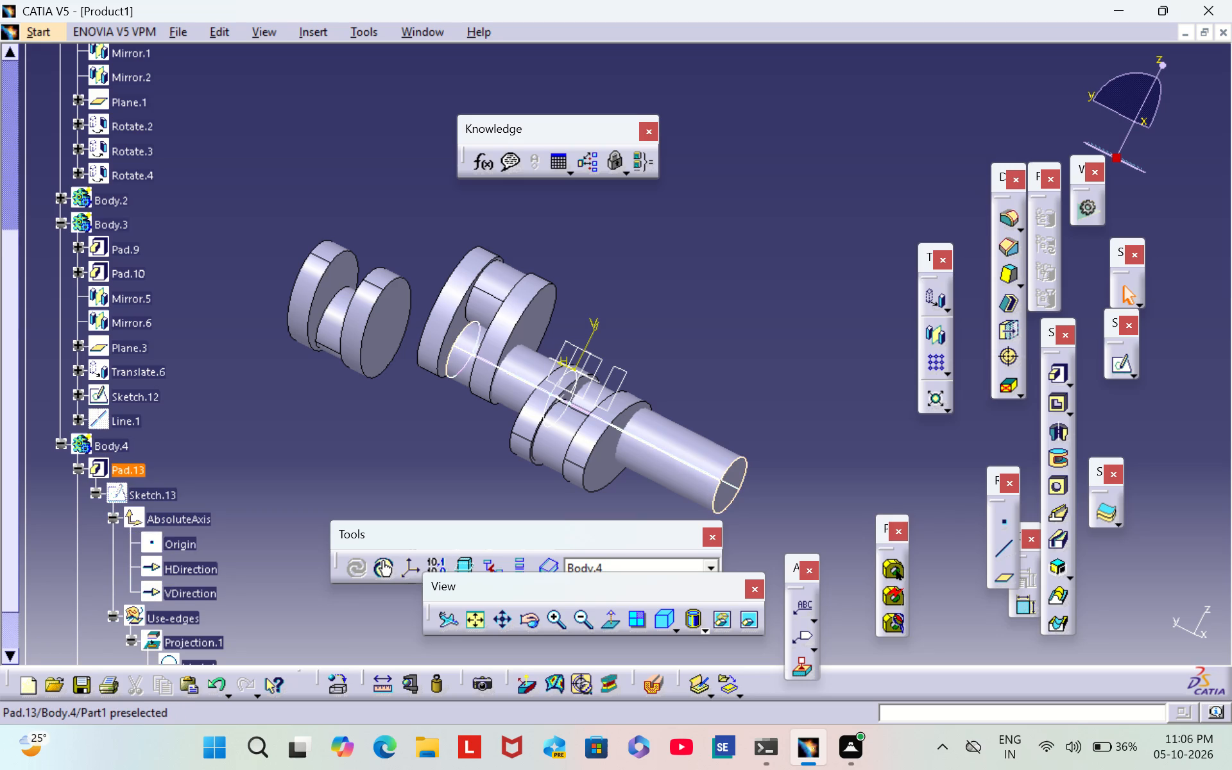
scroll(228, 490, down, 1)
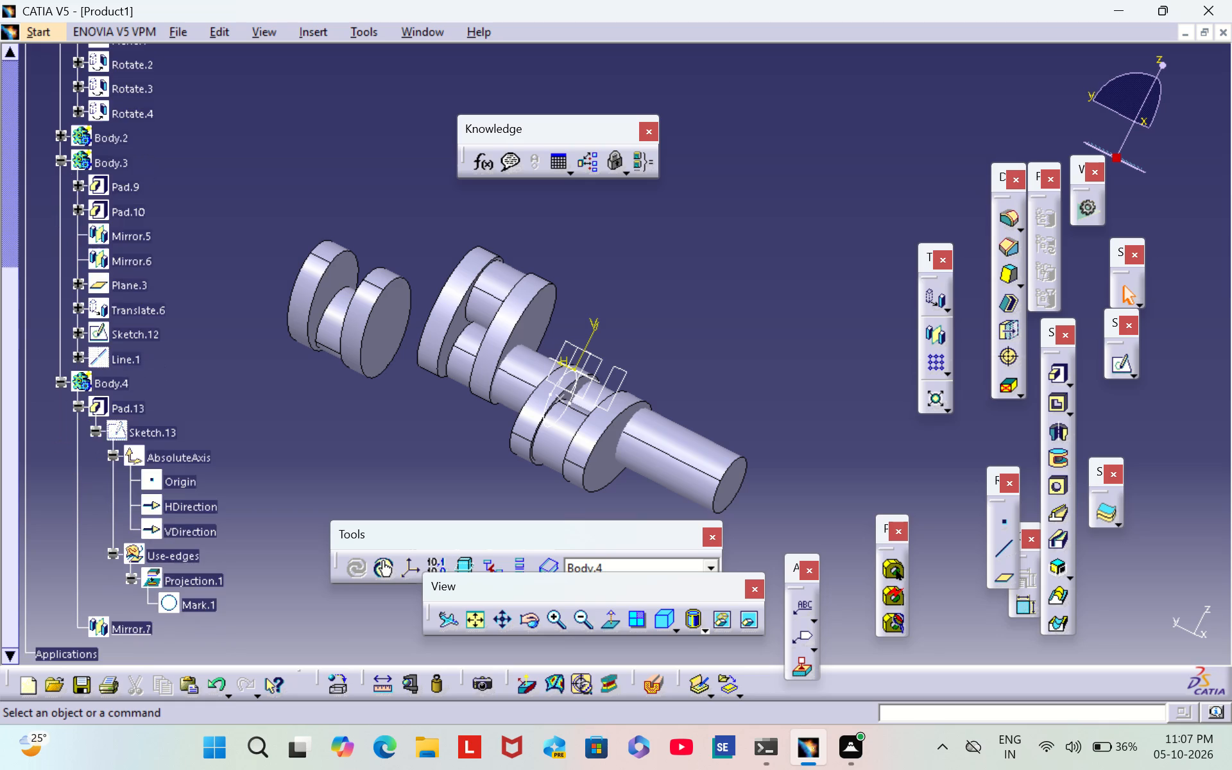
scroll(228, 490, down, 2)
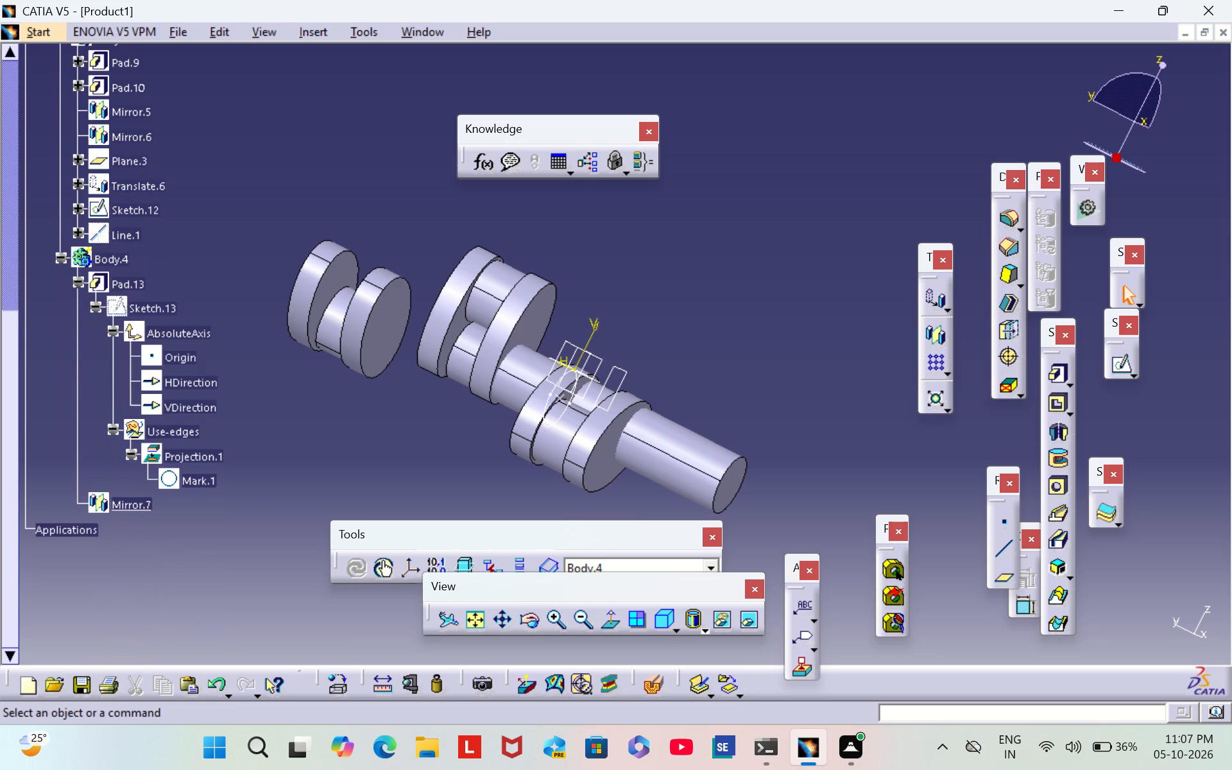
Check the extent of the Body.4 shaft pad and its end faces against the neighbouring disc bodies.
click(133, 289)
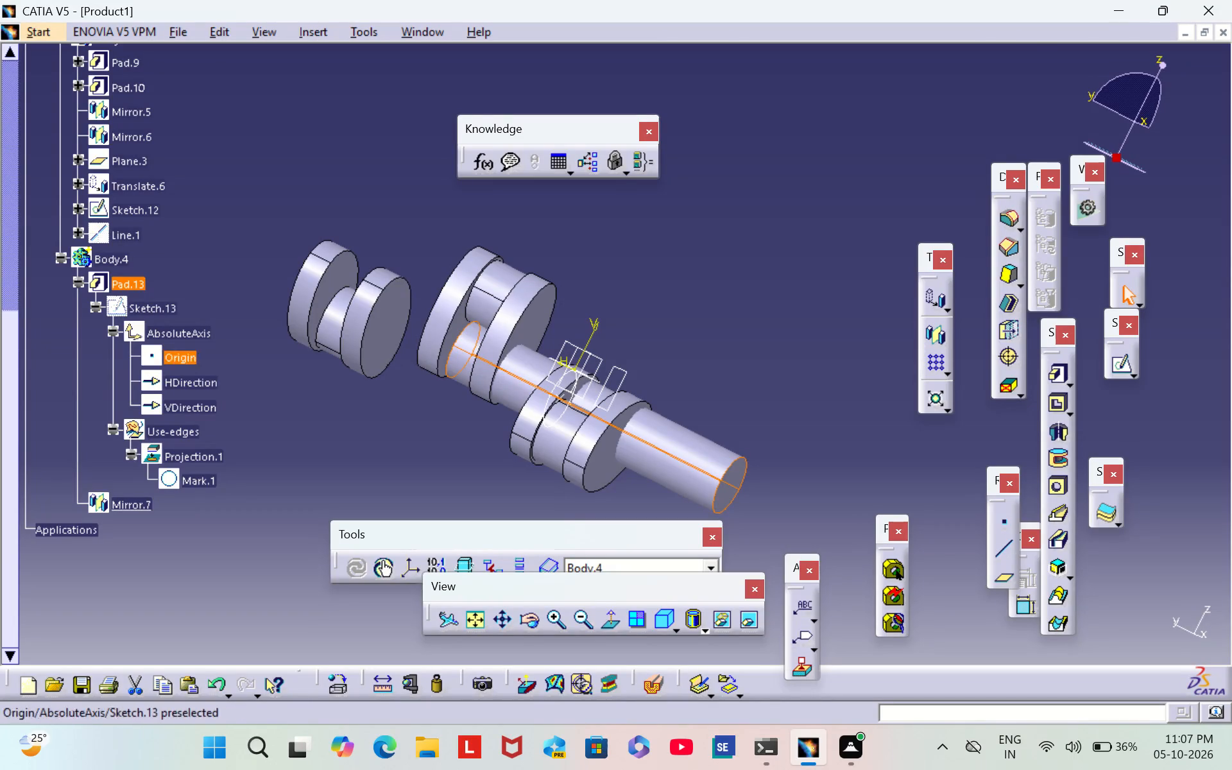
click(111, 262)
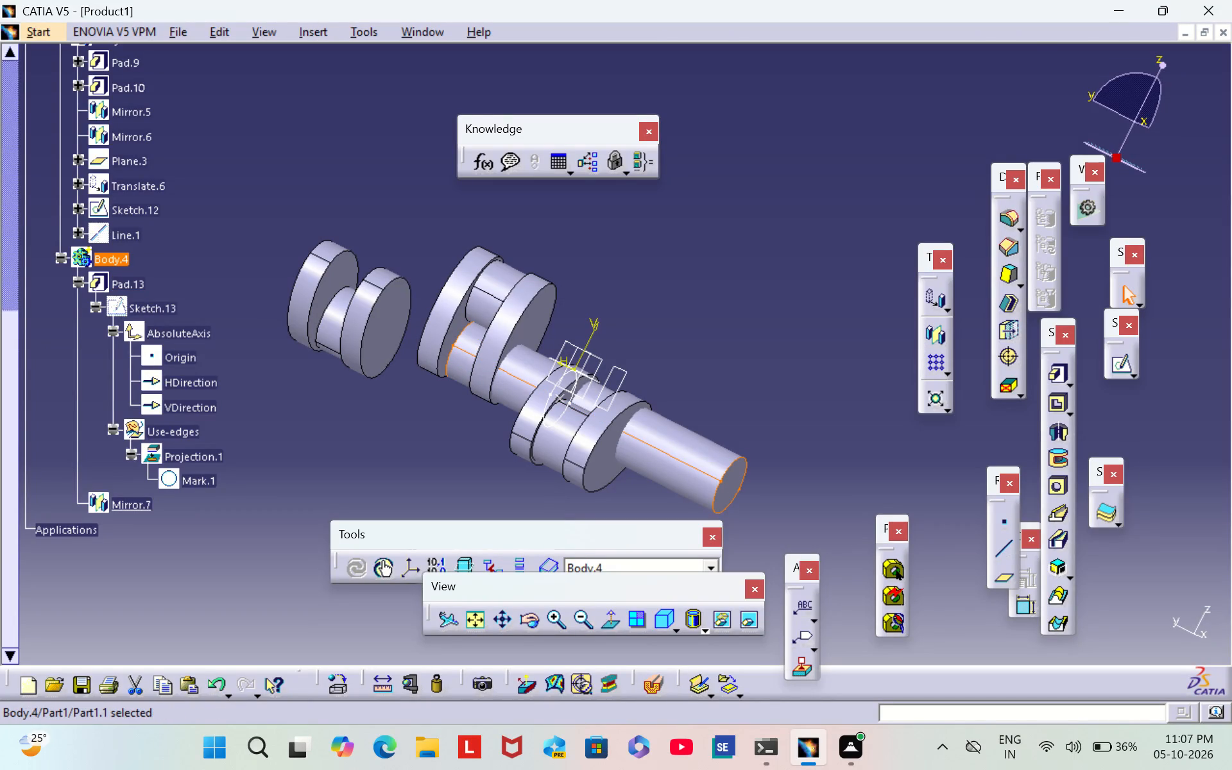
click(735, 316)
click(735, 316)
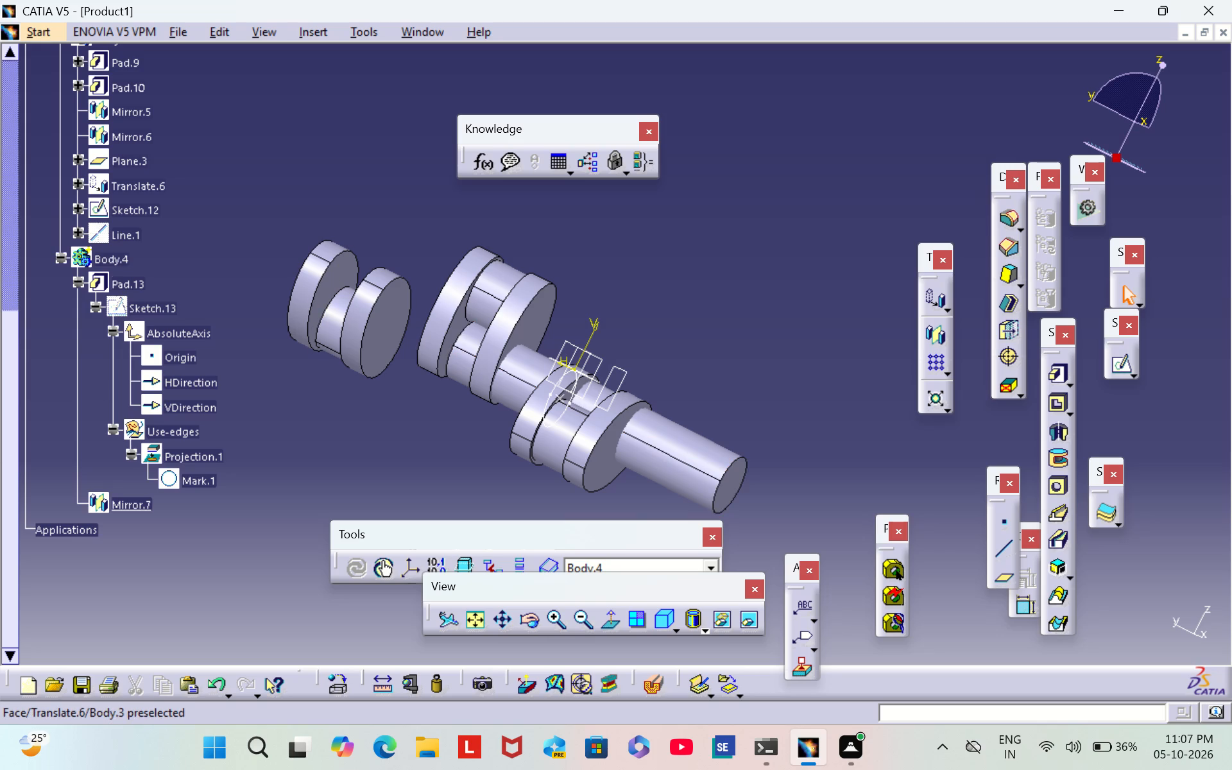
click(456, 357)
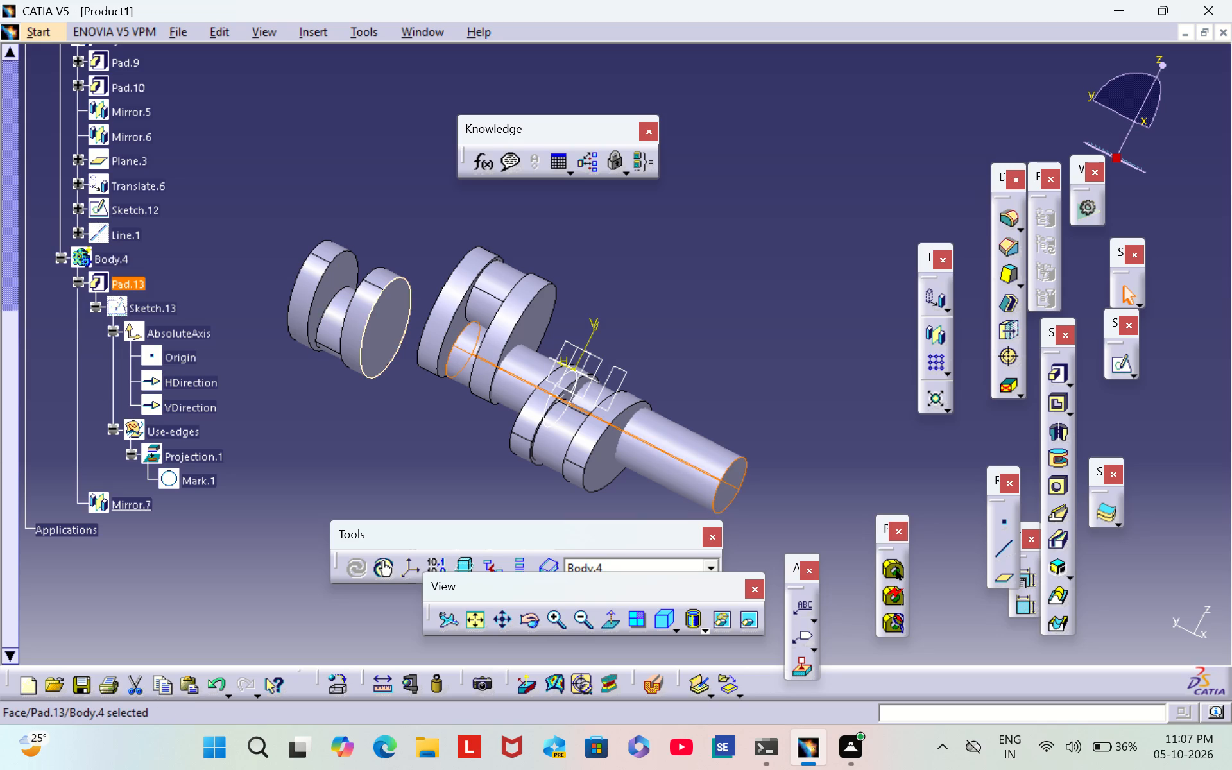
click(366, 339)
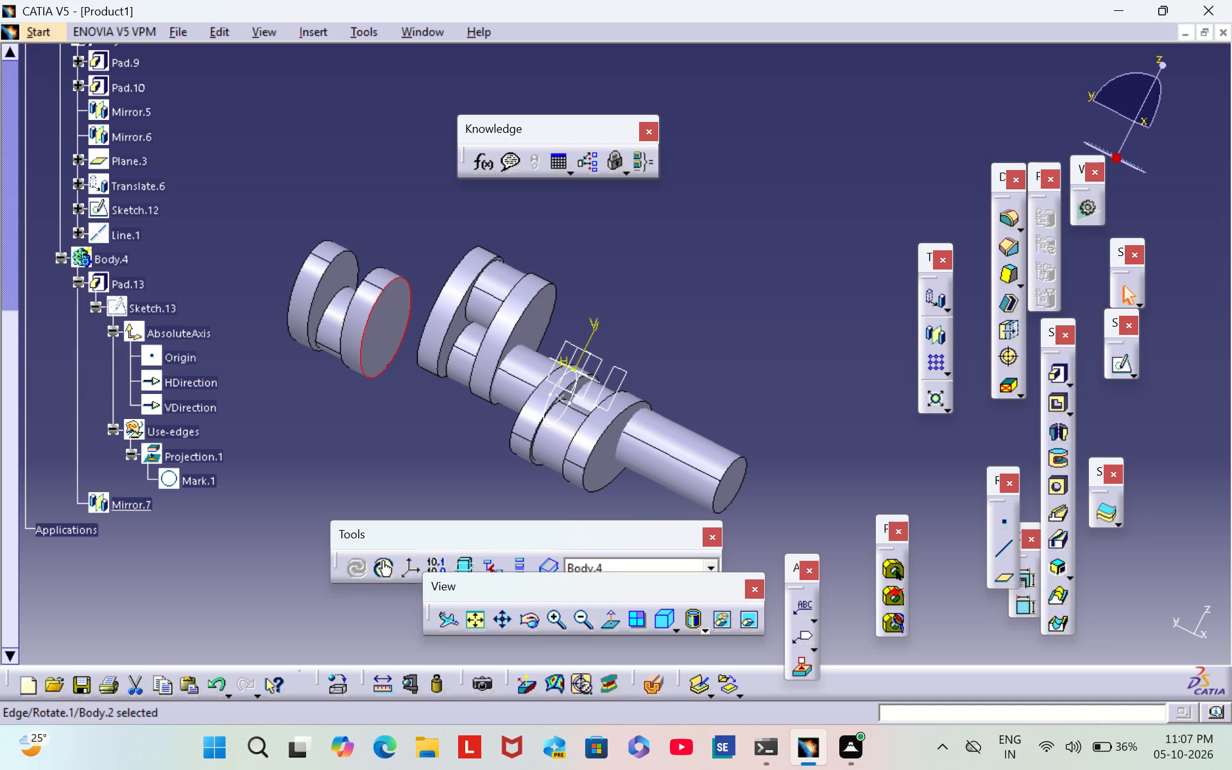
click(761, 315)
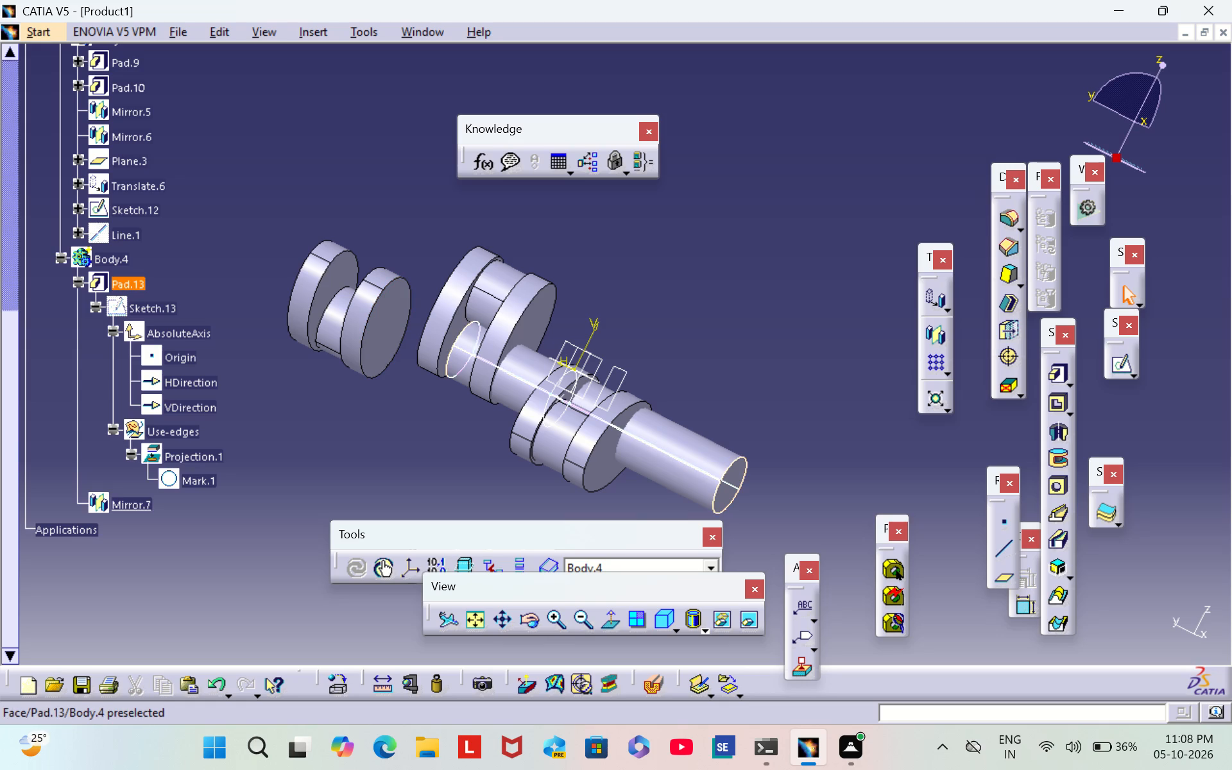
click(734, 475)
click(651, 477)
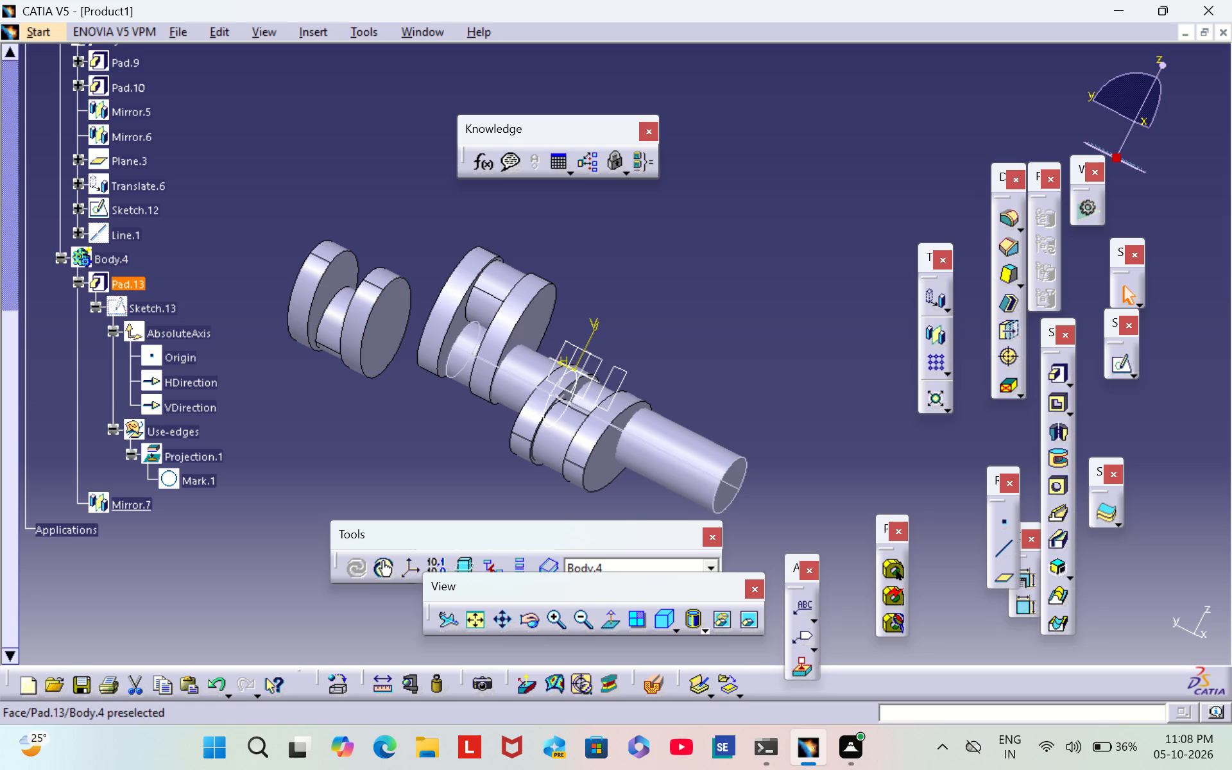
click(649, 448)
click(651, 458)
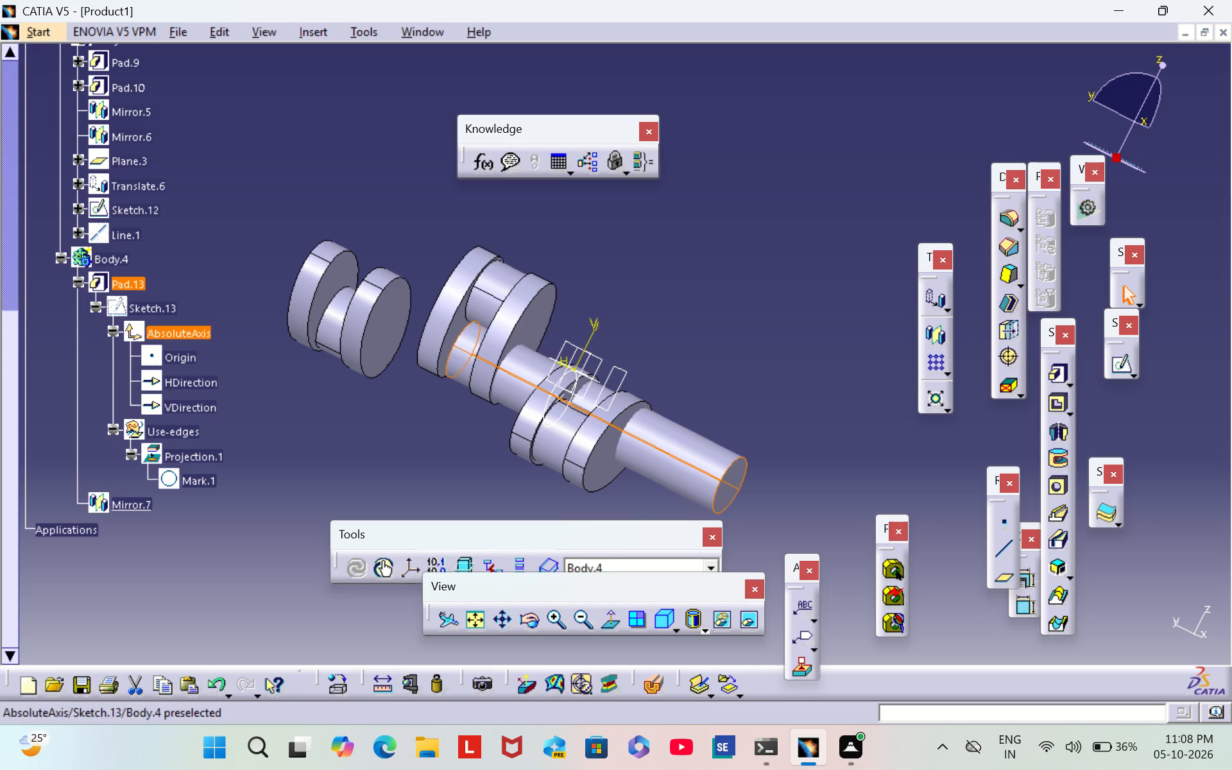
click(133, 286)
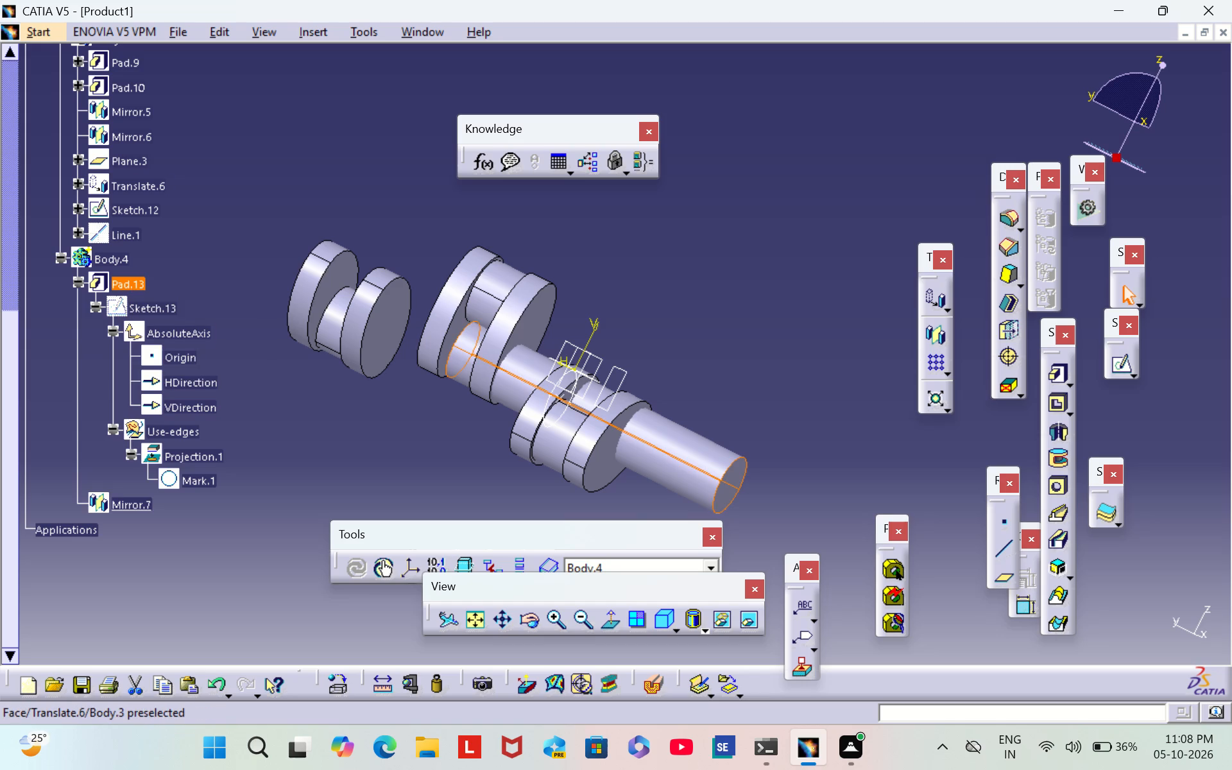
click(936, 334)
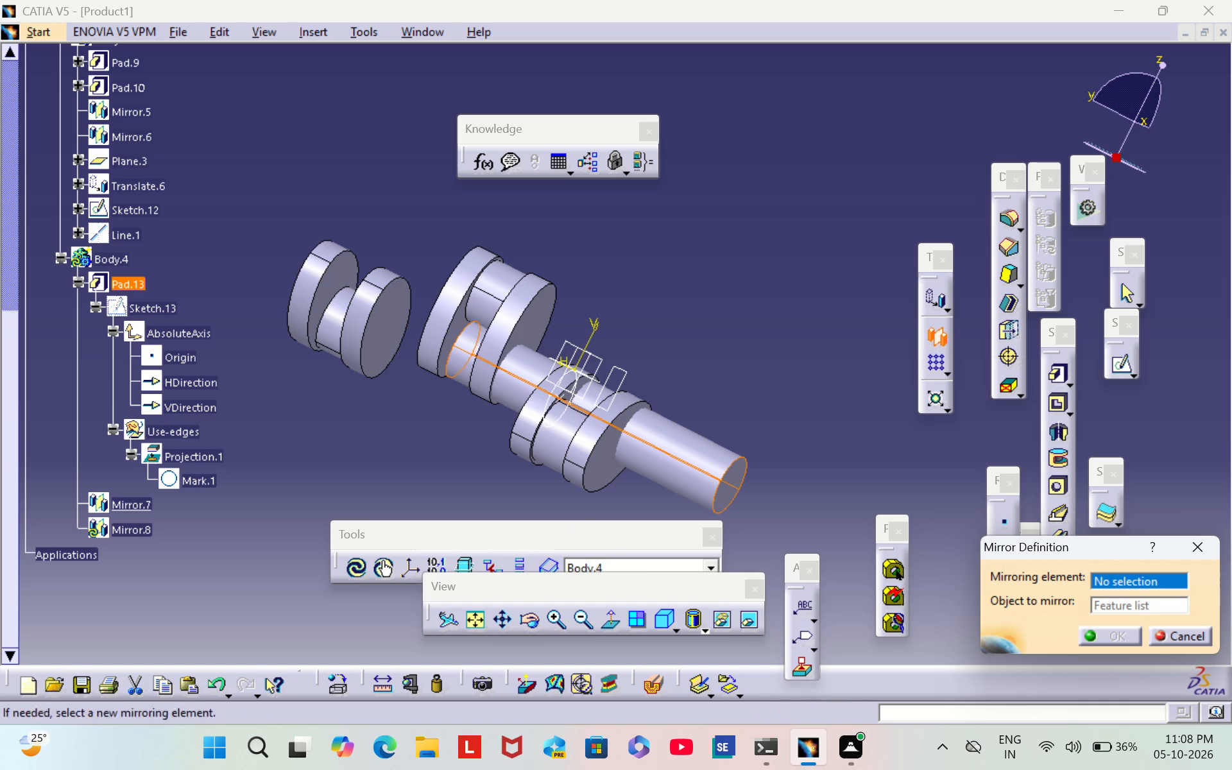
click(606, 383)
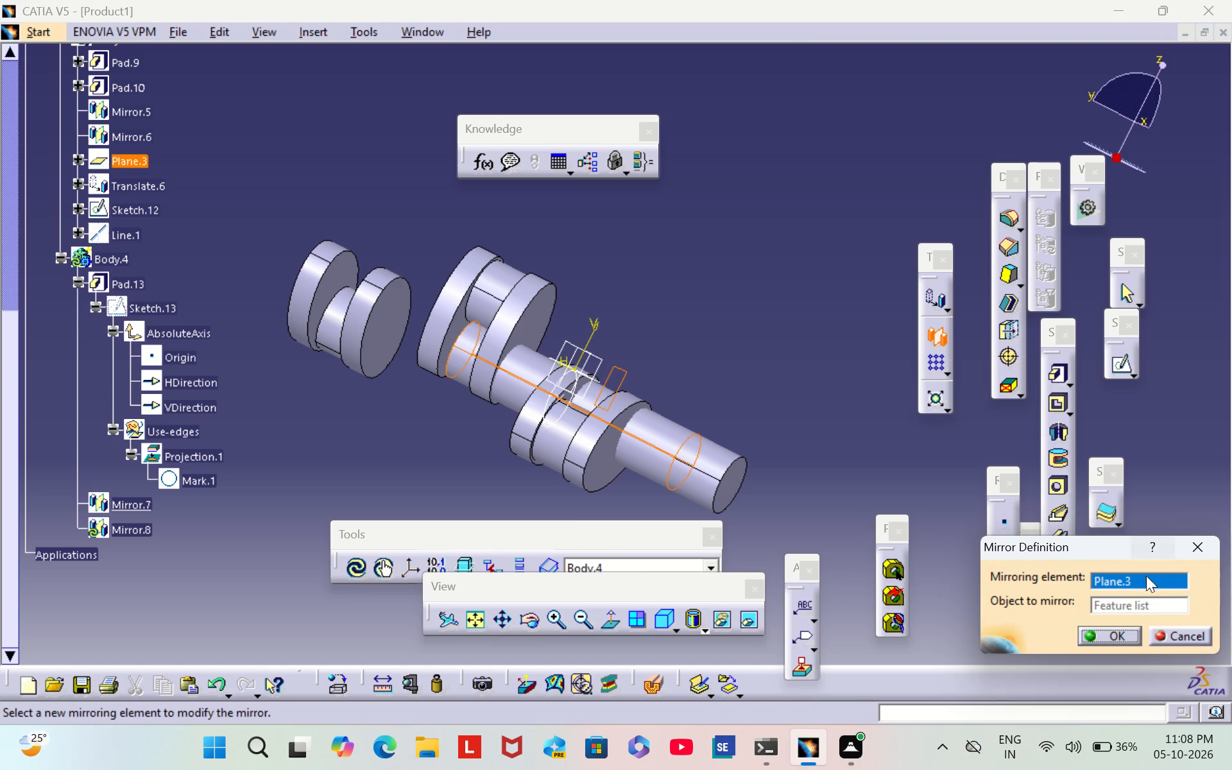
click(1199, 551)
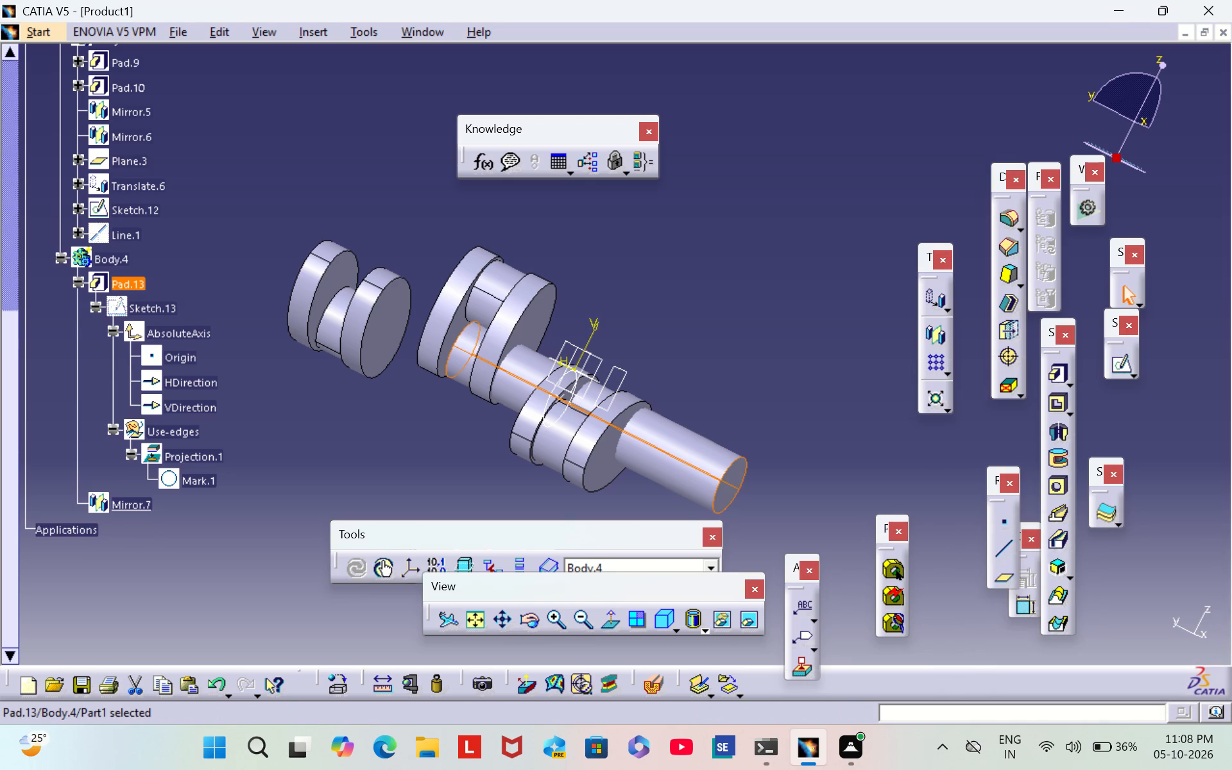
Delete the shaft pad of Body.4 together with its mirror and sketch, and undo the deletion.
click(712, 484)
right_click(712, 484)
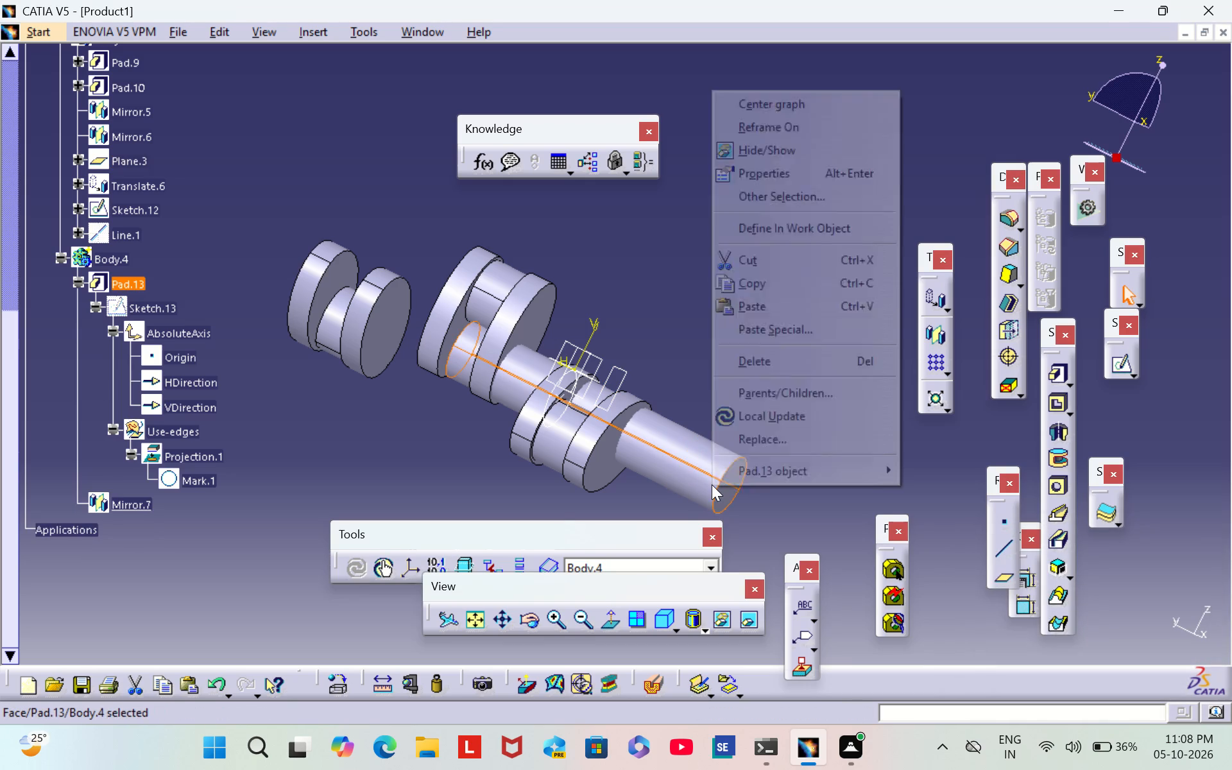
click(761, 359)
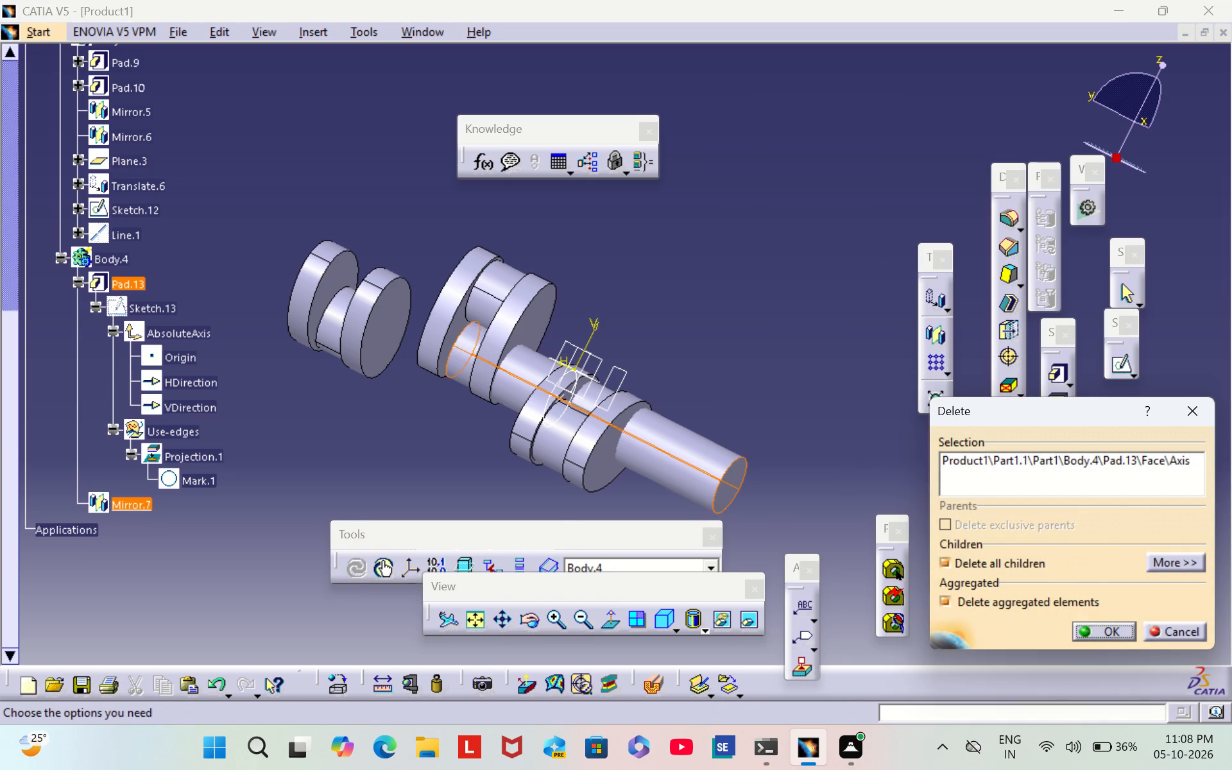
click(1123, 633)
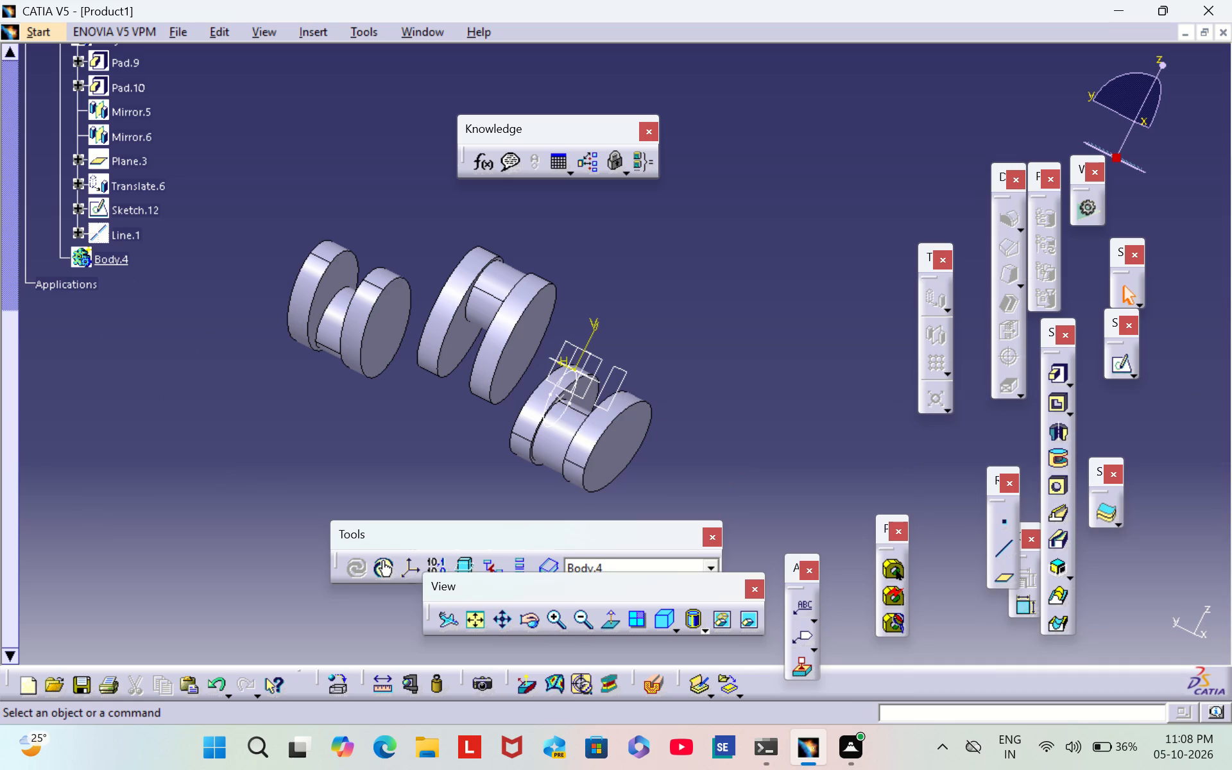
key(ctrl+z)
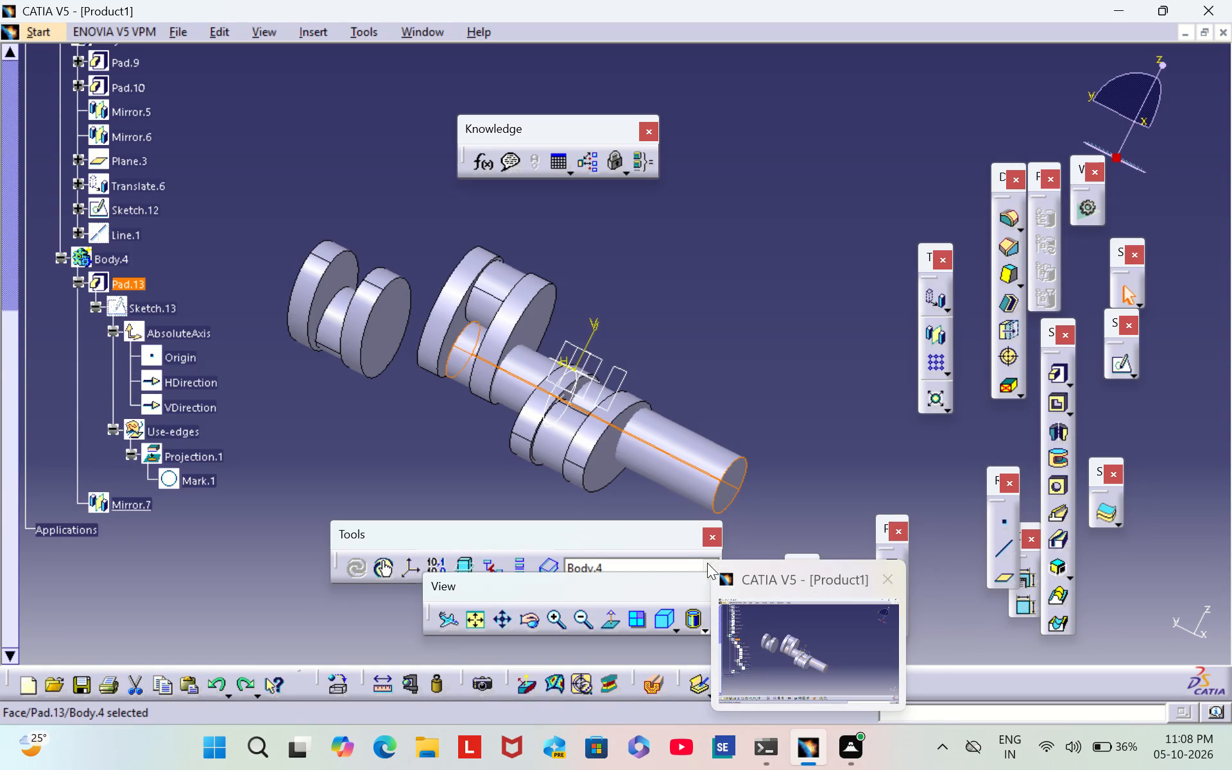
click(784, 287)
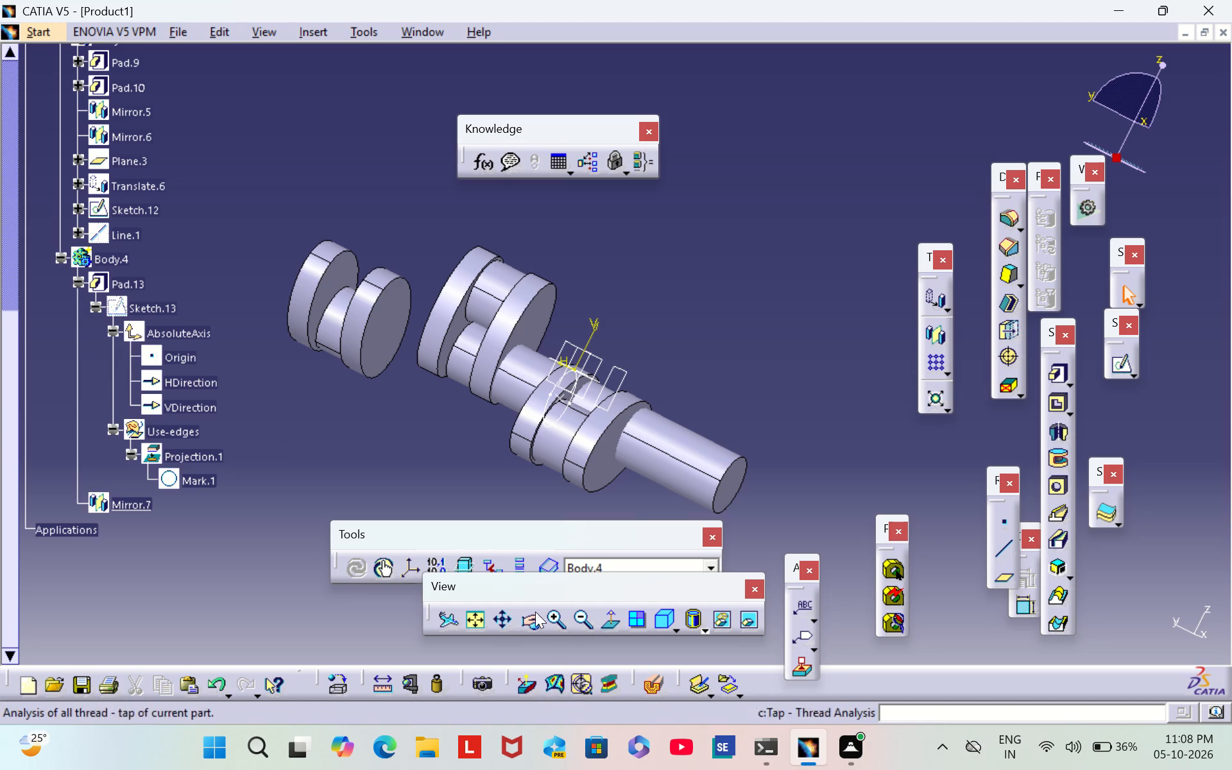
Examine the shaft and its reach across the three disc bodies from several angles, clearing the Knowledge toolbar off the model.
click(533, 629)
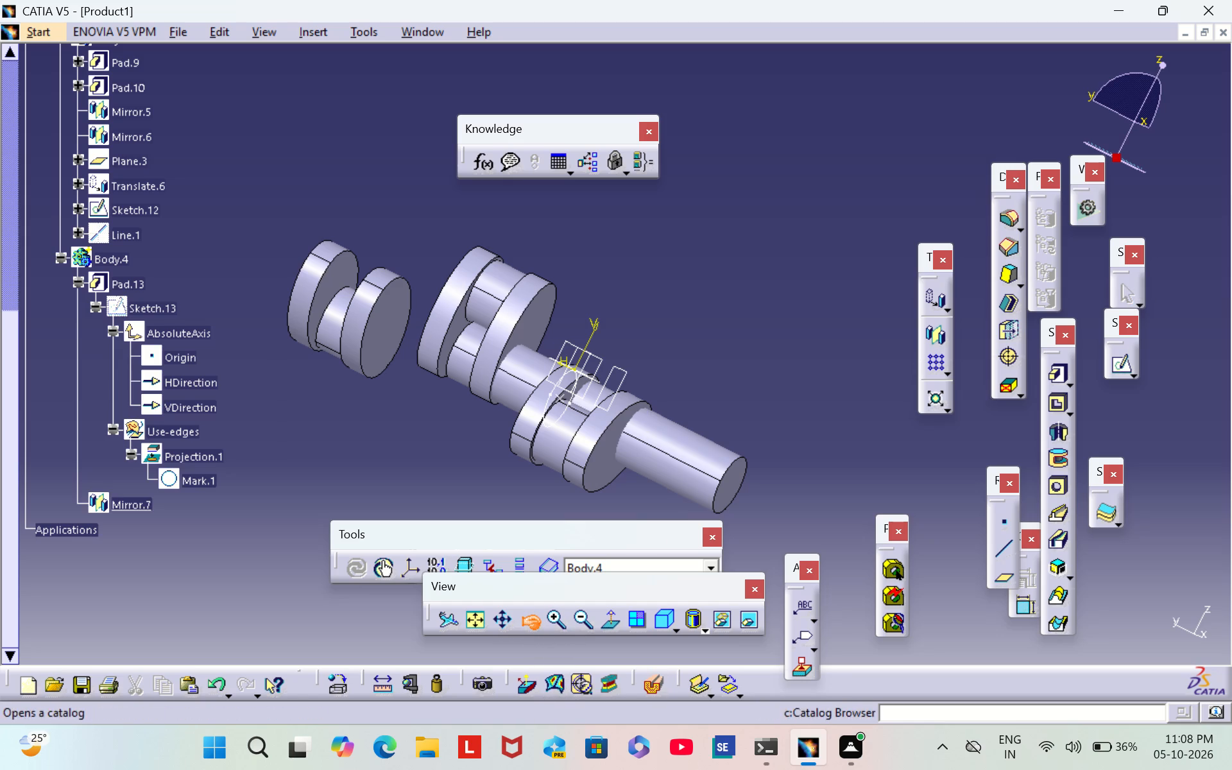
middle_drag(700, 404, 748, 428)
scroll(704, 407, down, 1)
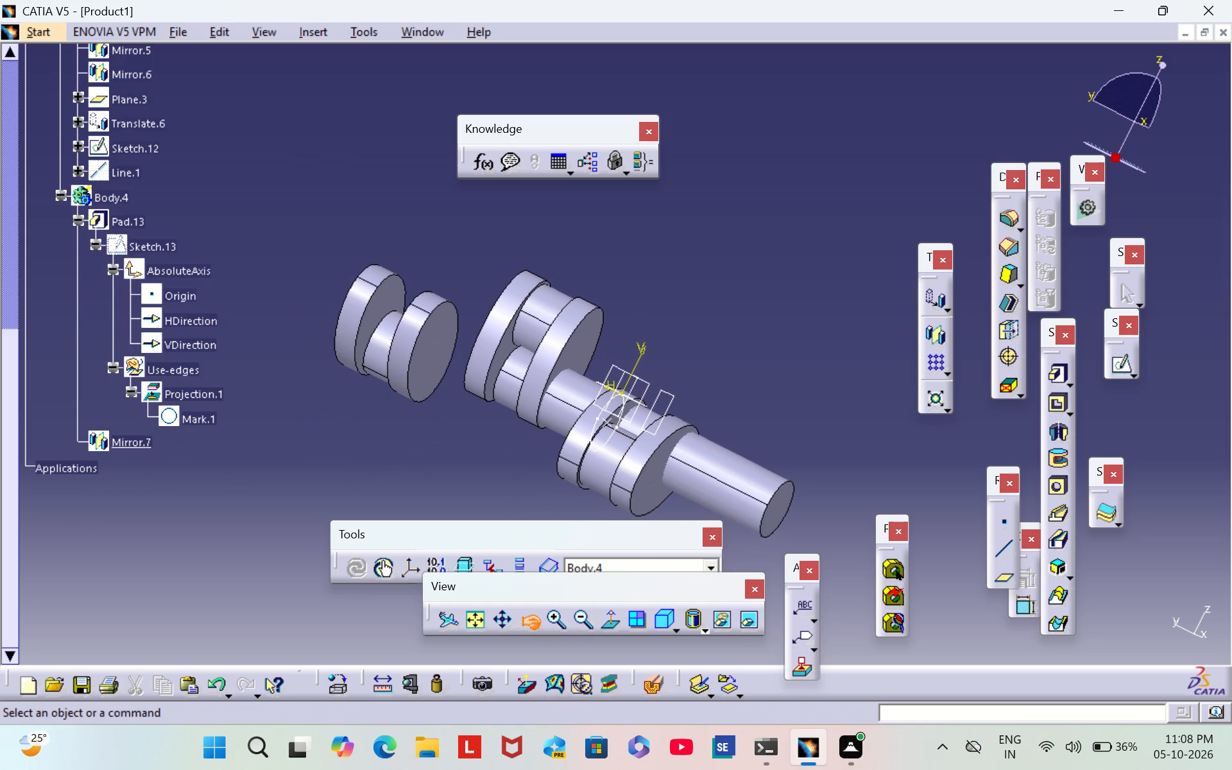
middle_drag(755, 409, 746, 356)
middle_click(742, 355)
right_drag(753, 351, 705, 512)
drag(627, 404, 720, 383)
drag(728, 343, 710, 316)
drag(708, 379, 660, 389)
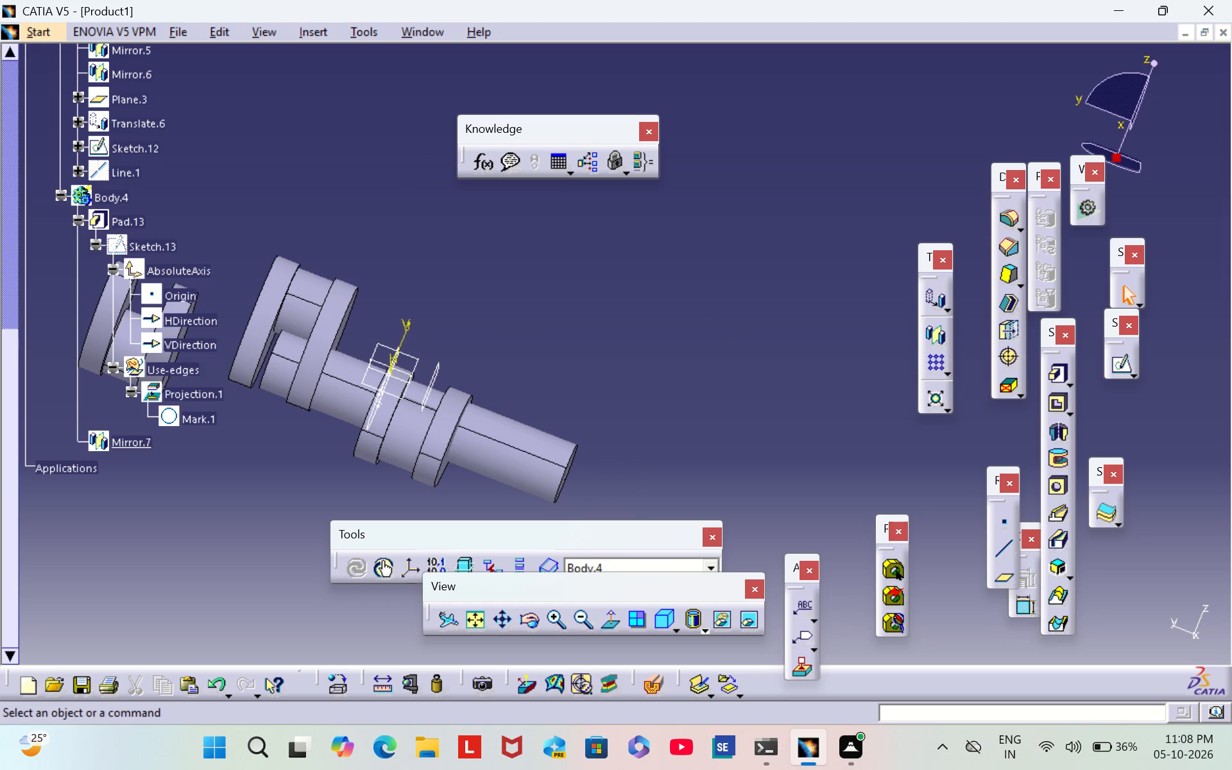
drag(660, 389, 647, 383)
double_click(531, 620)
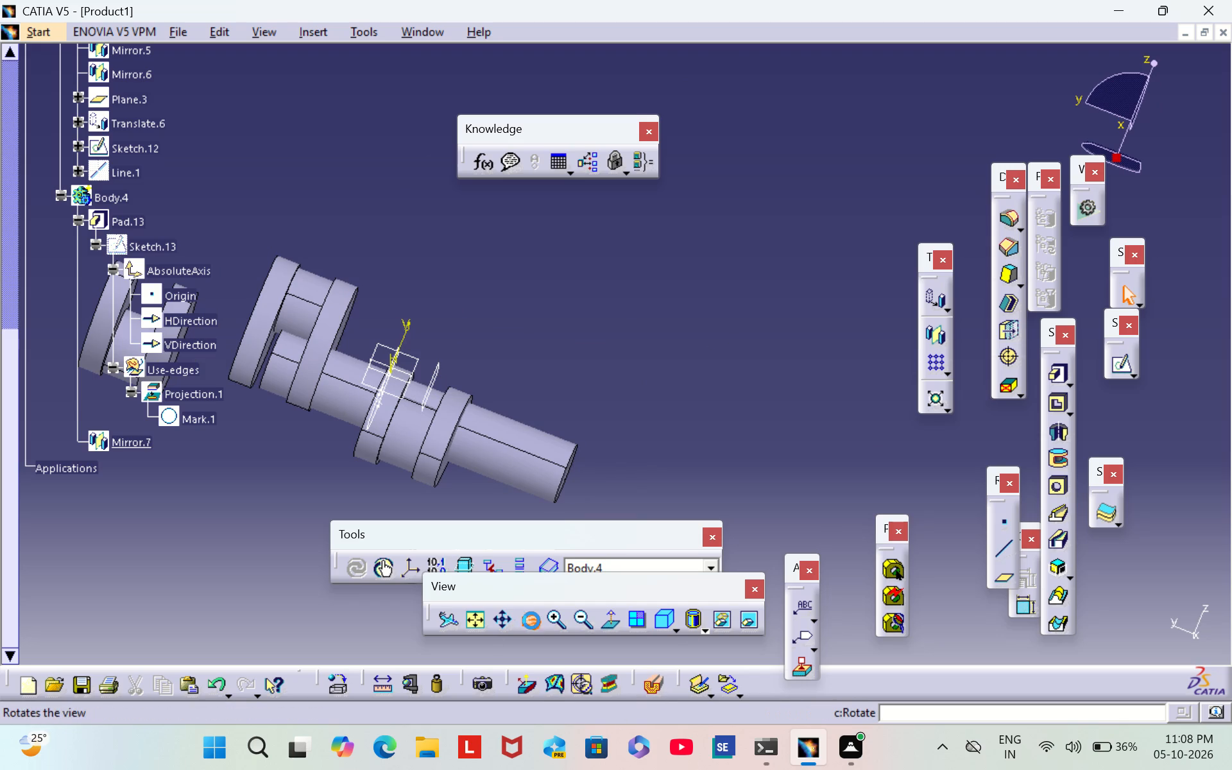
drag(604, 312, 469, 346)
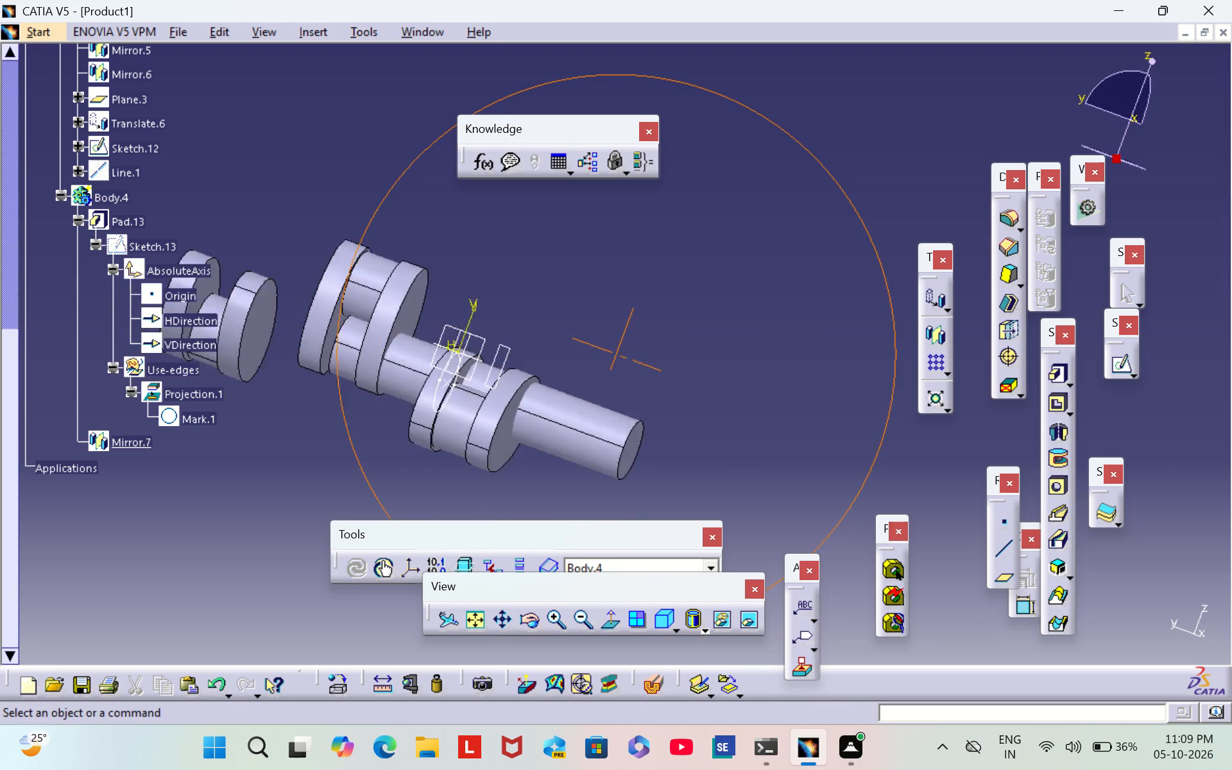
drag(469, 346, 587, 293)
middle_drag(604, 415, 604, 415)
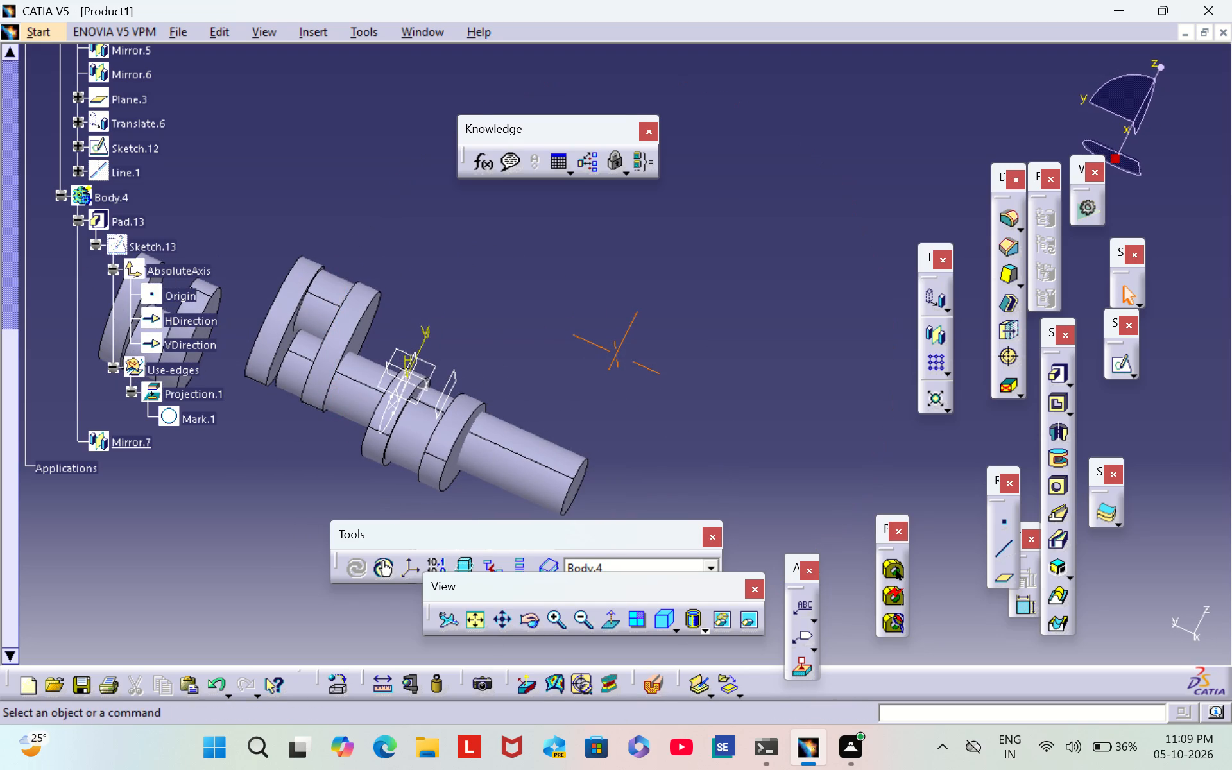
middle_drag(604, 415, 846, 334)
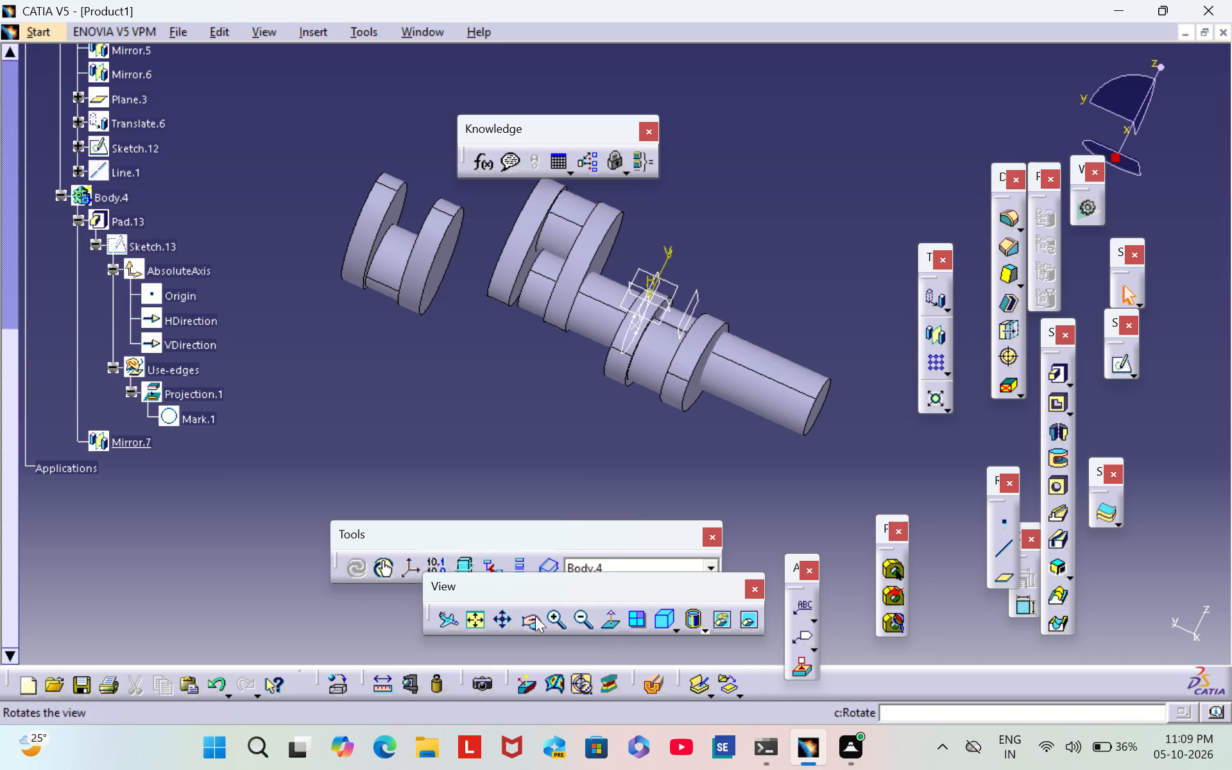
click(527, 626)
drag(792, 208, 803, 244)
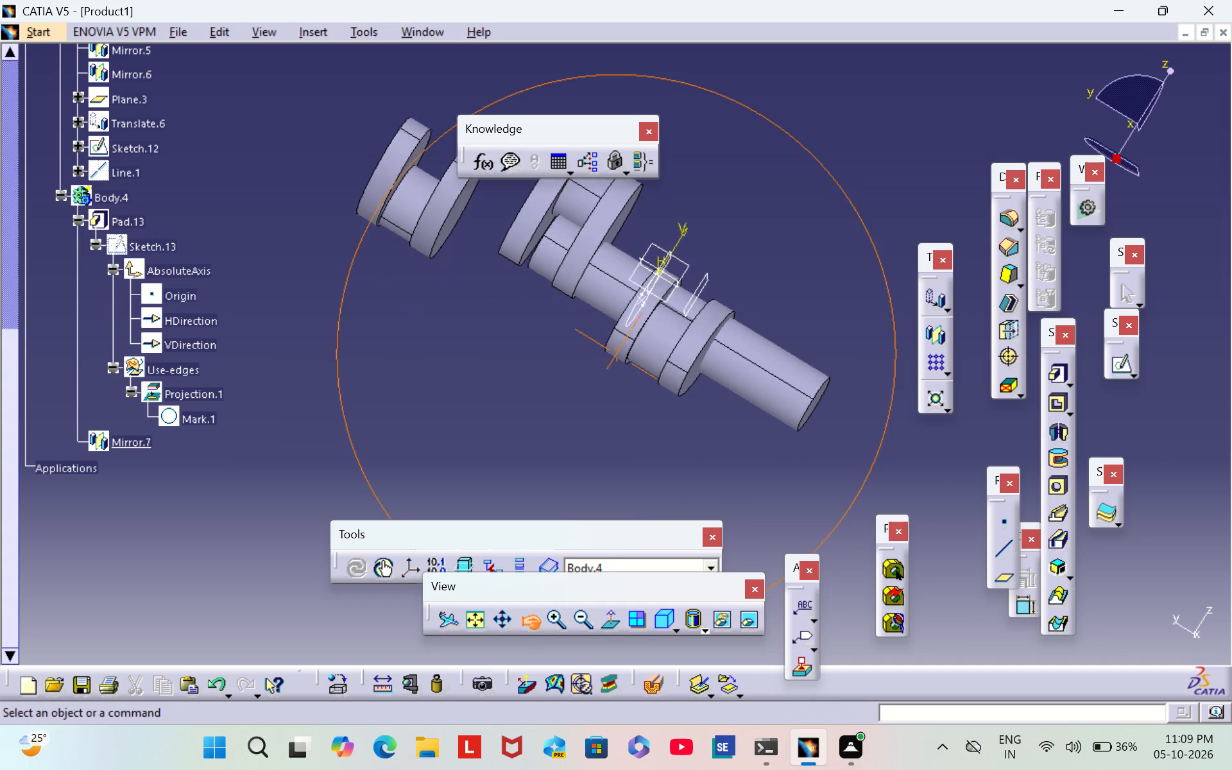
drag(803, 244, 839, 221)
drag(856, 210, 767, 215)
drag(768, 326, 772, 325)
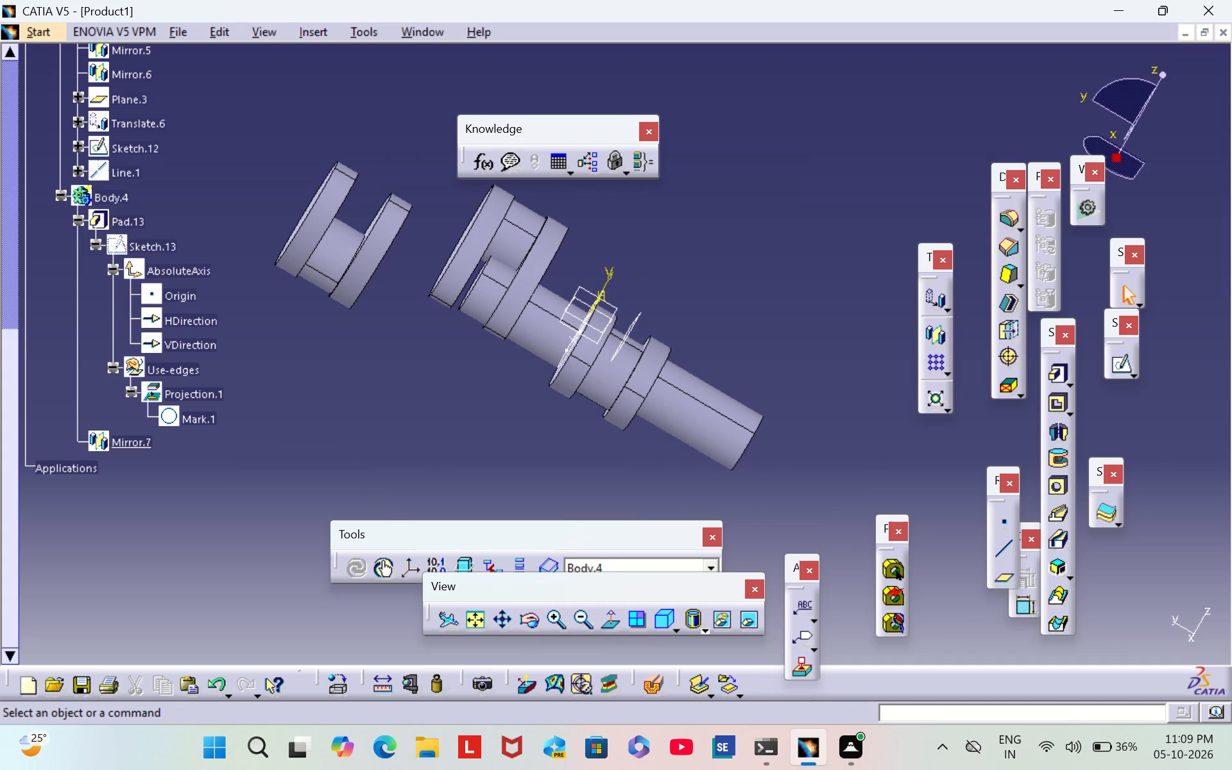
drag(772, 325, 817, 252)
key(Escape)
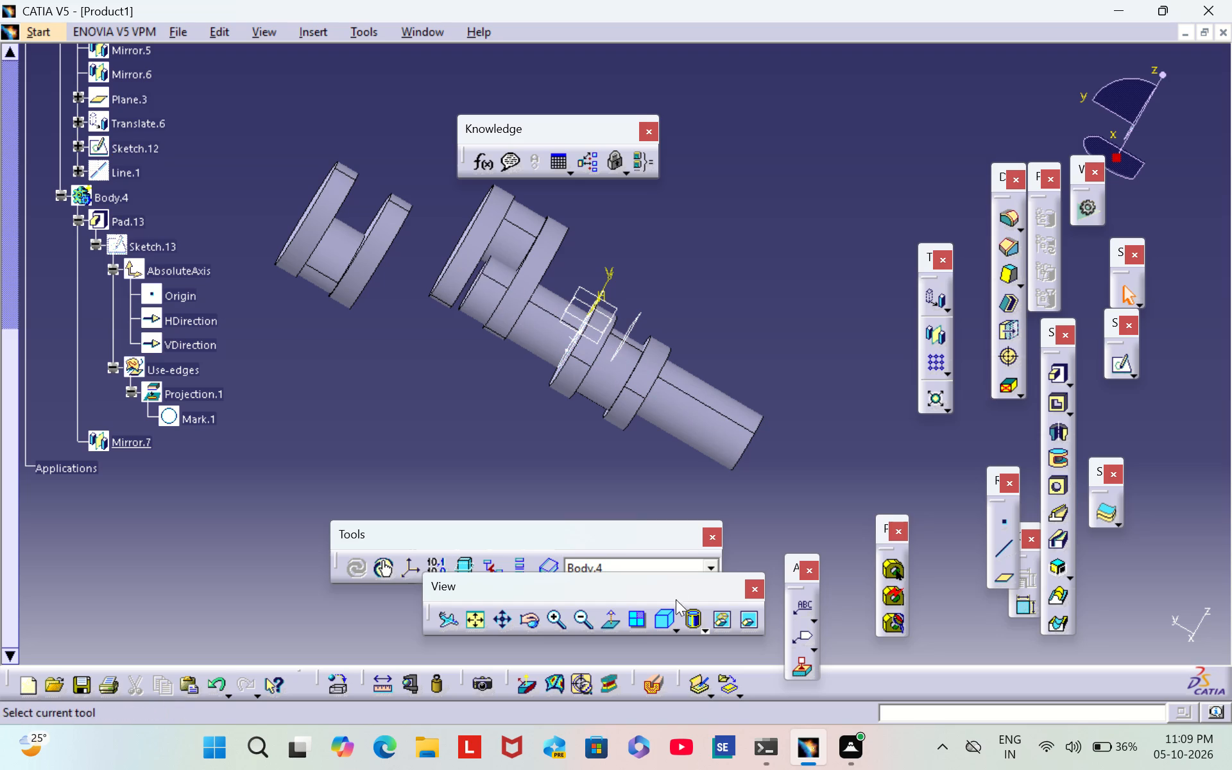
click(528, 627)
middle_drag(761, 306, 597, 410)
drag(653, 490, 534, 354)
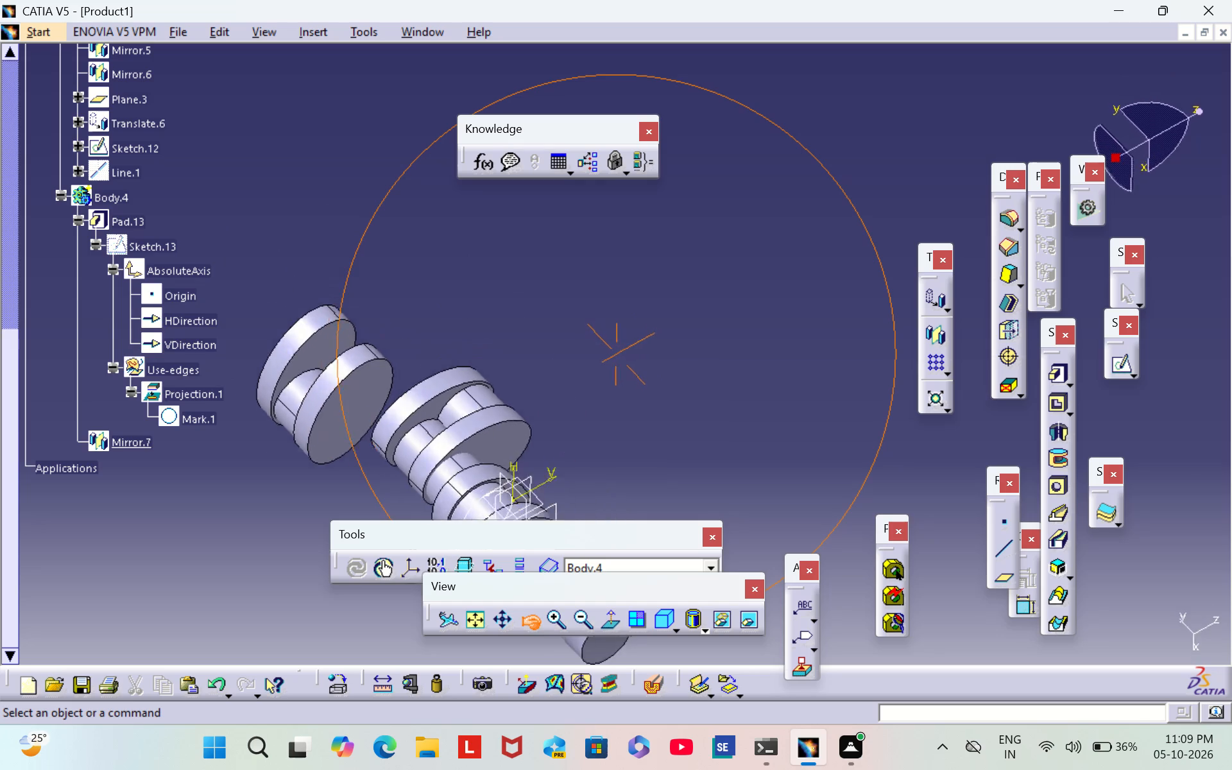
drag(534, 354, 631, 456)
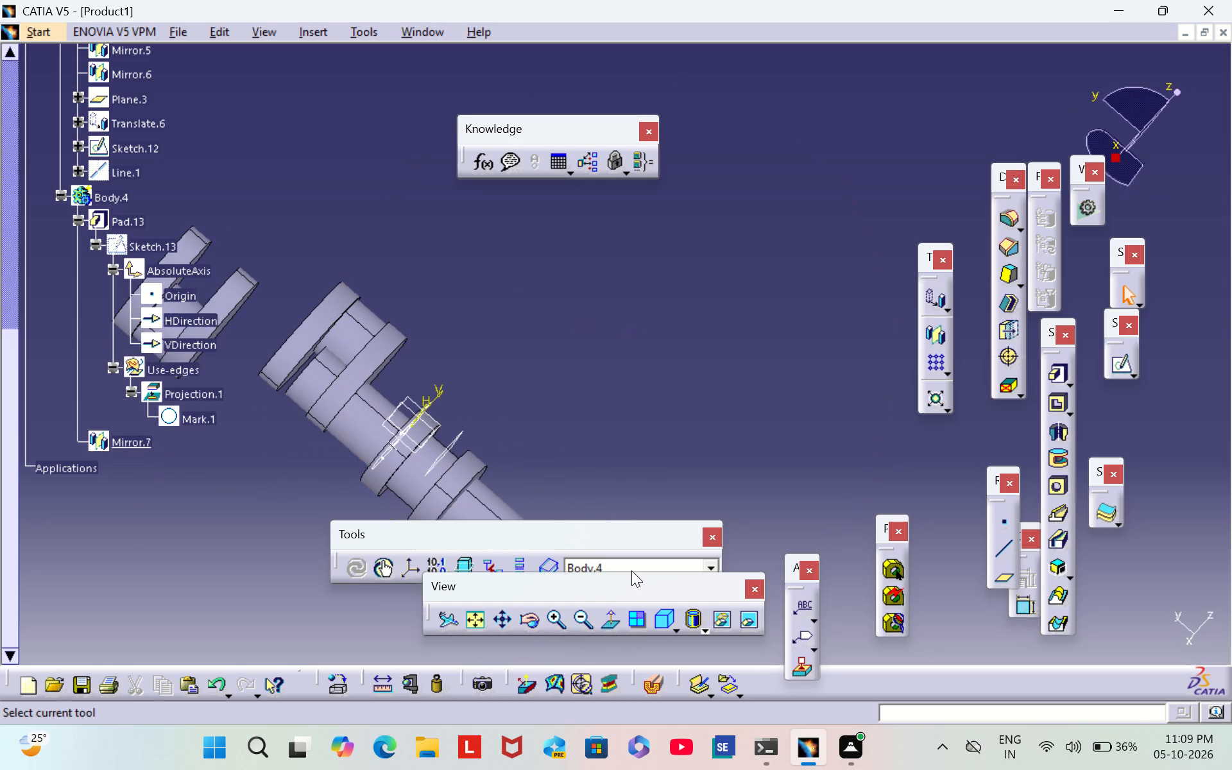
key(Escape)
scroll(543, 439, down, 1)
middle_drag(543, 441, 696, 345)
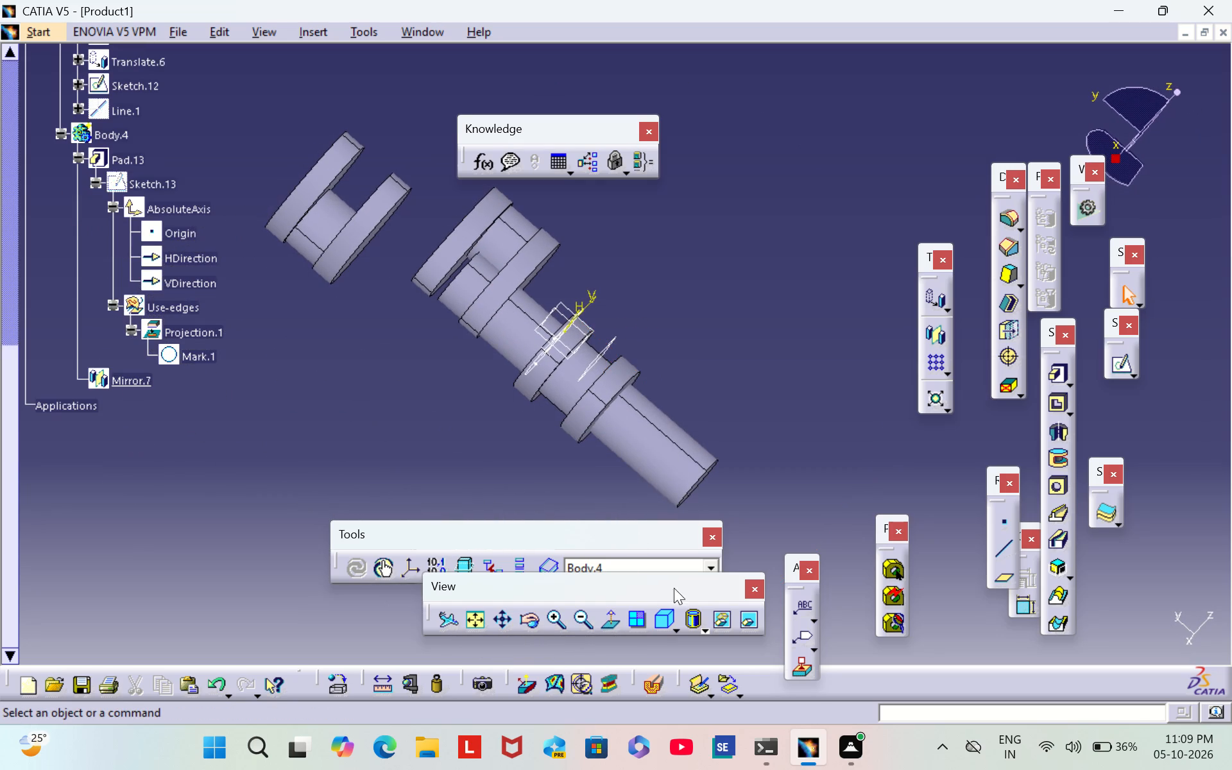
click(524, 619)
drag(731, 320, 638, 368)
drag(638, 323, 694, 293)
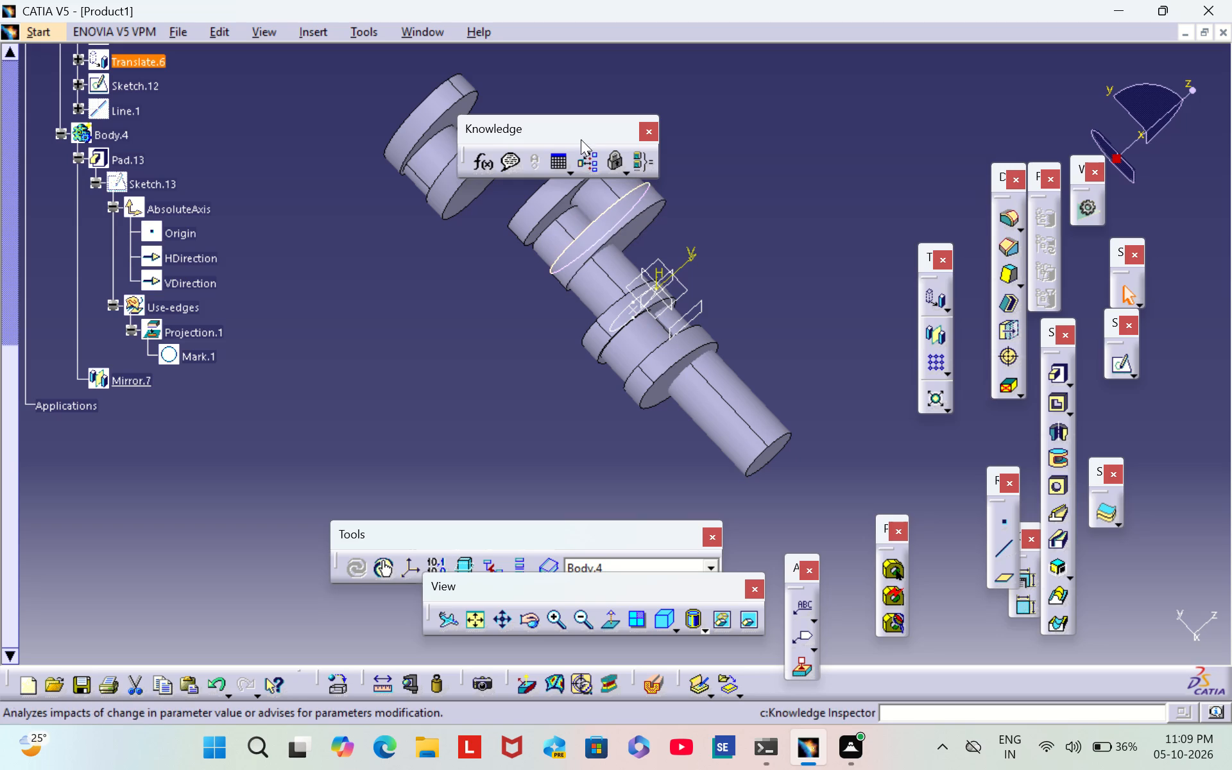
drag(585, 129, 715, 78)
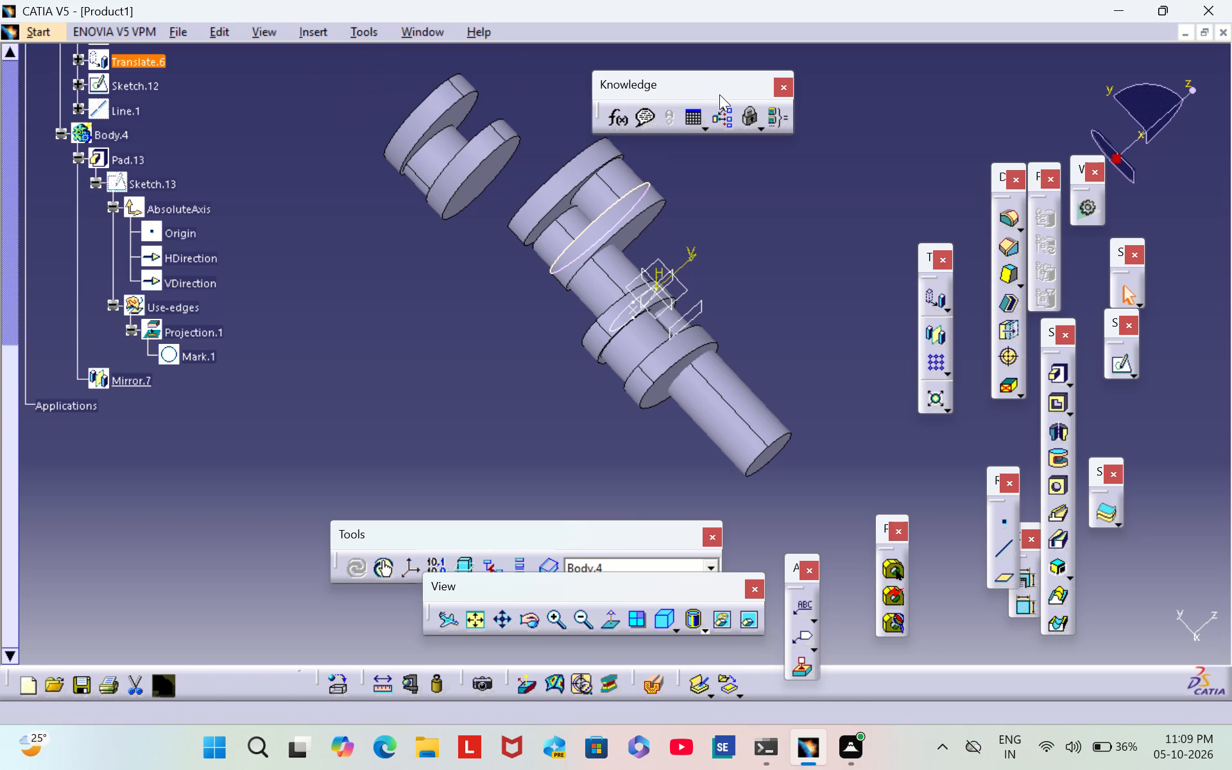
drag(691, 447, 706, 496)
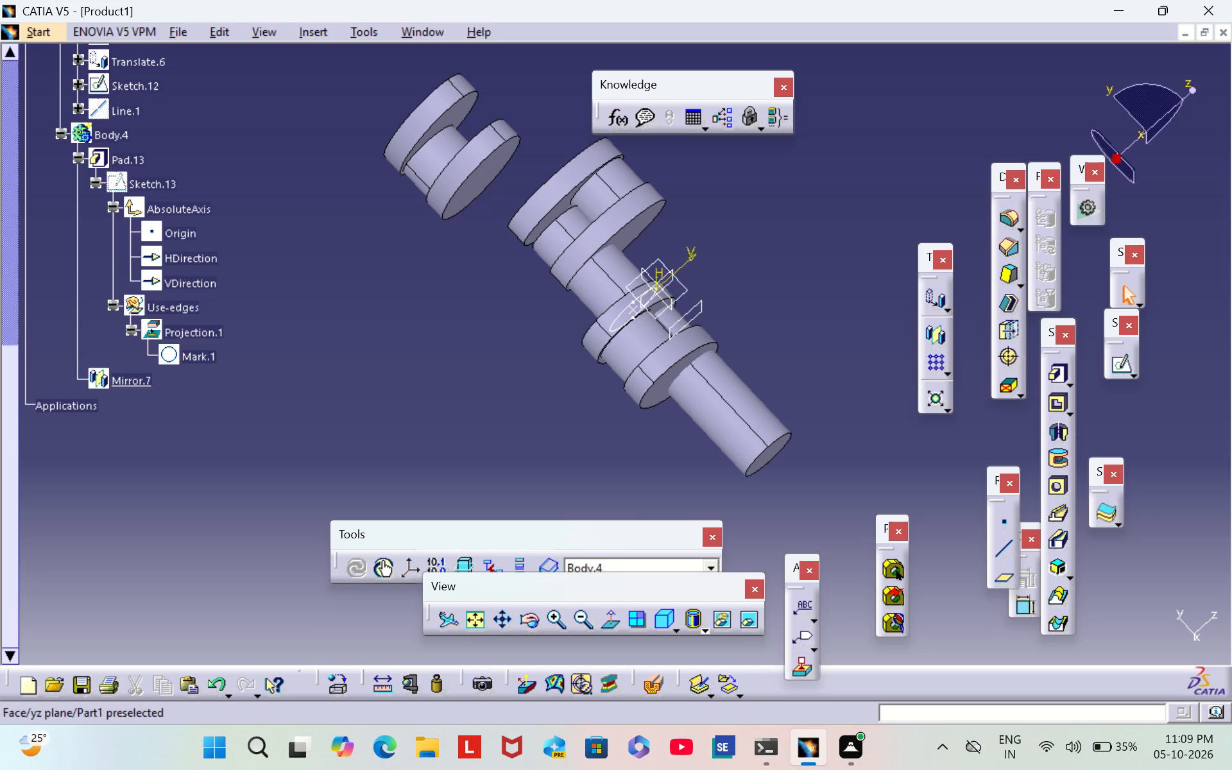
Examine the shaft, disc bodies and reference planes around the origin from several angles.
click(666, 287)
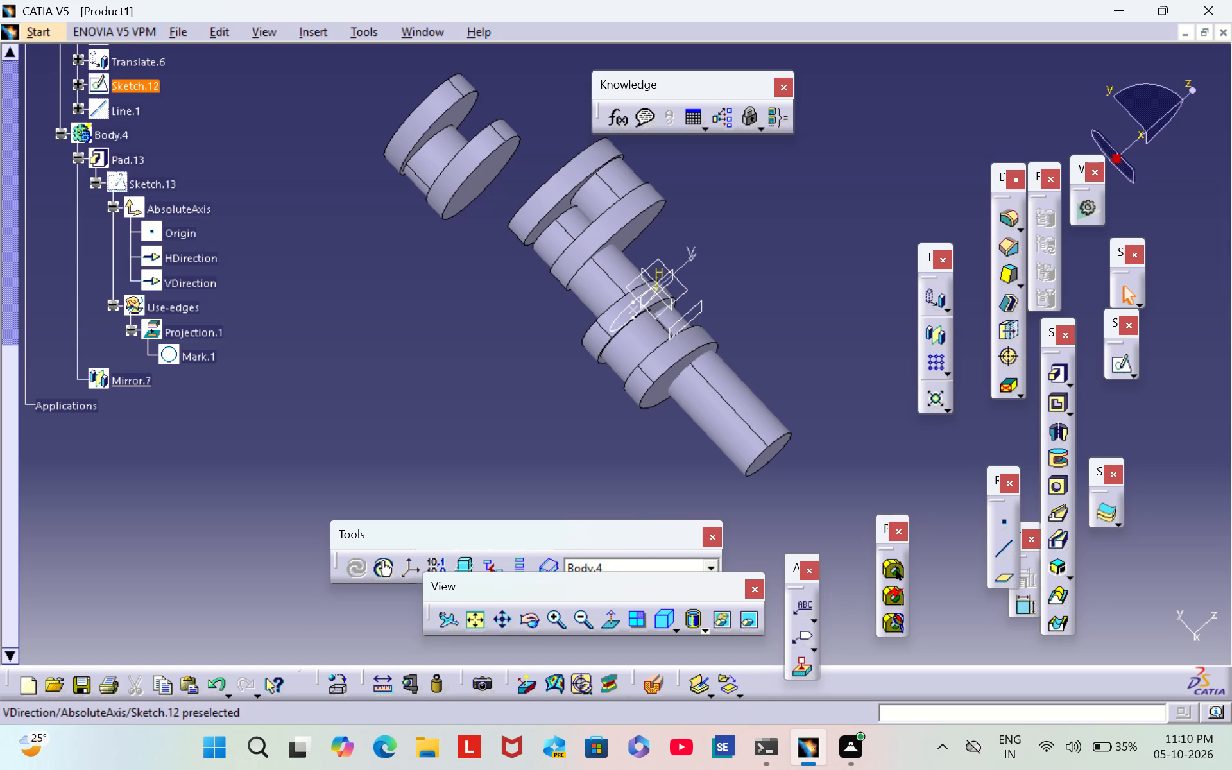
click(669, 283)
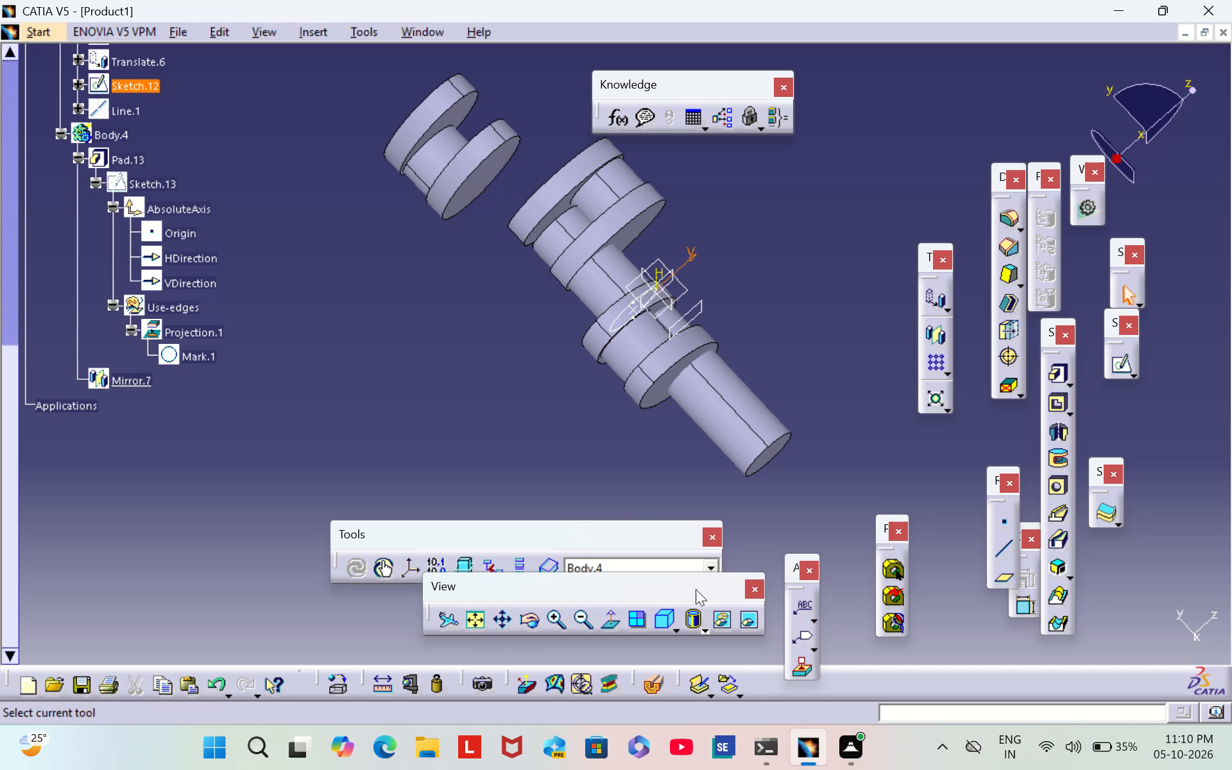
click(522, 619)
middle_drag(730, 244, 696, 273)
scroll(730, 244, down, 1)
drag(753, 315, 638, 425)
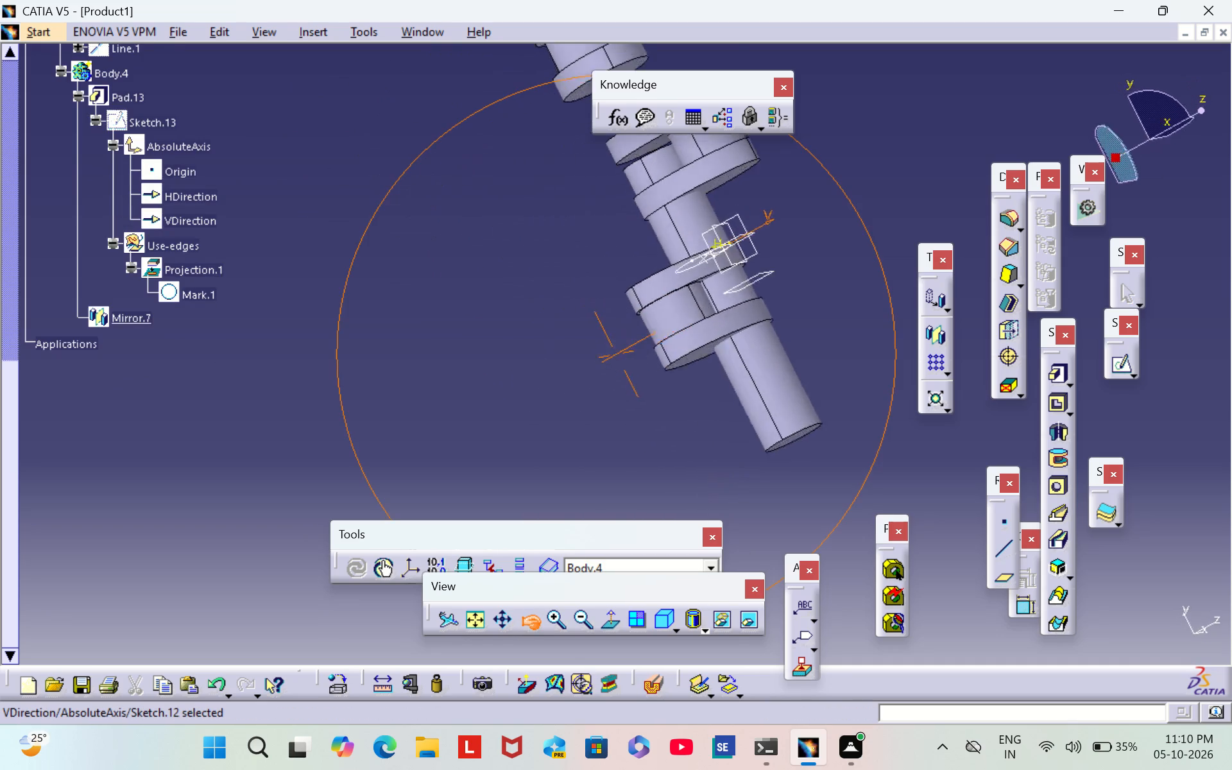
drag(638, 425, 508, 214)
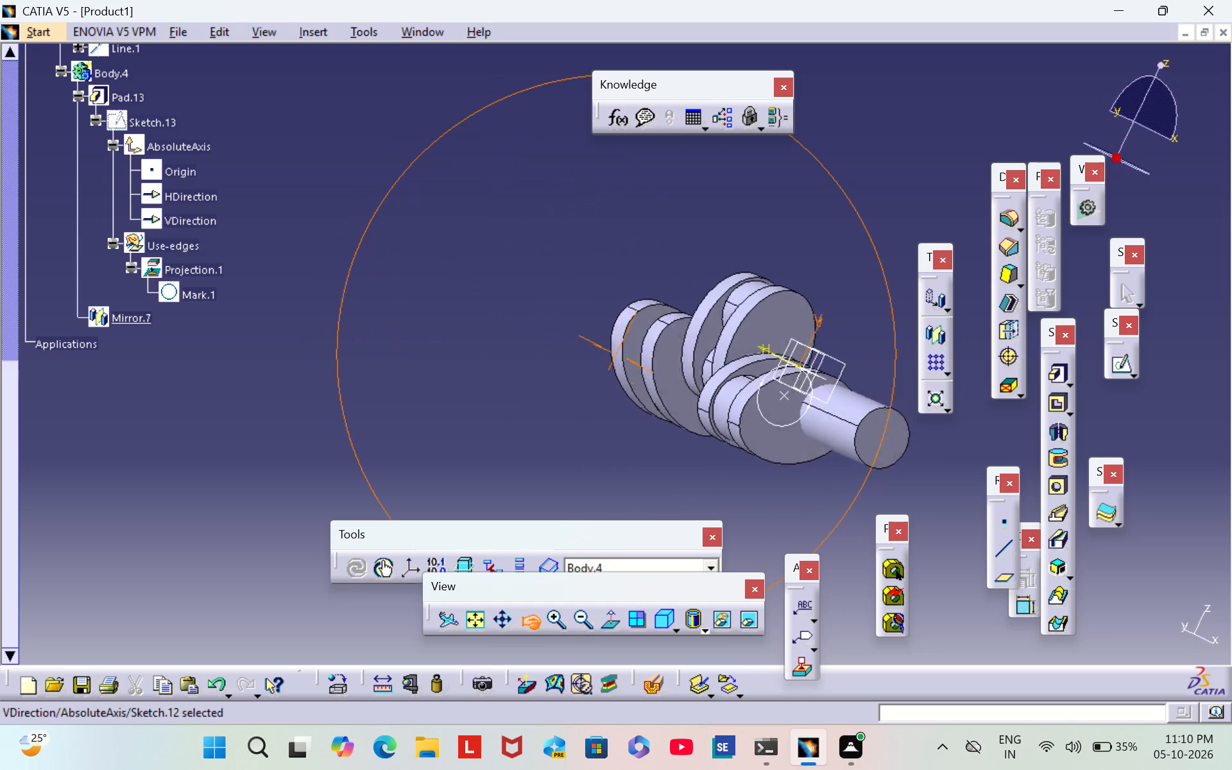
drag(508, 214, 644, 406)
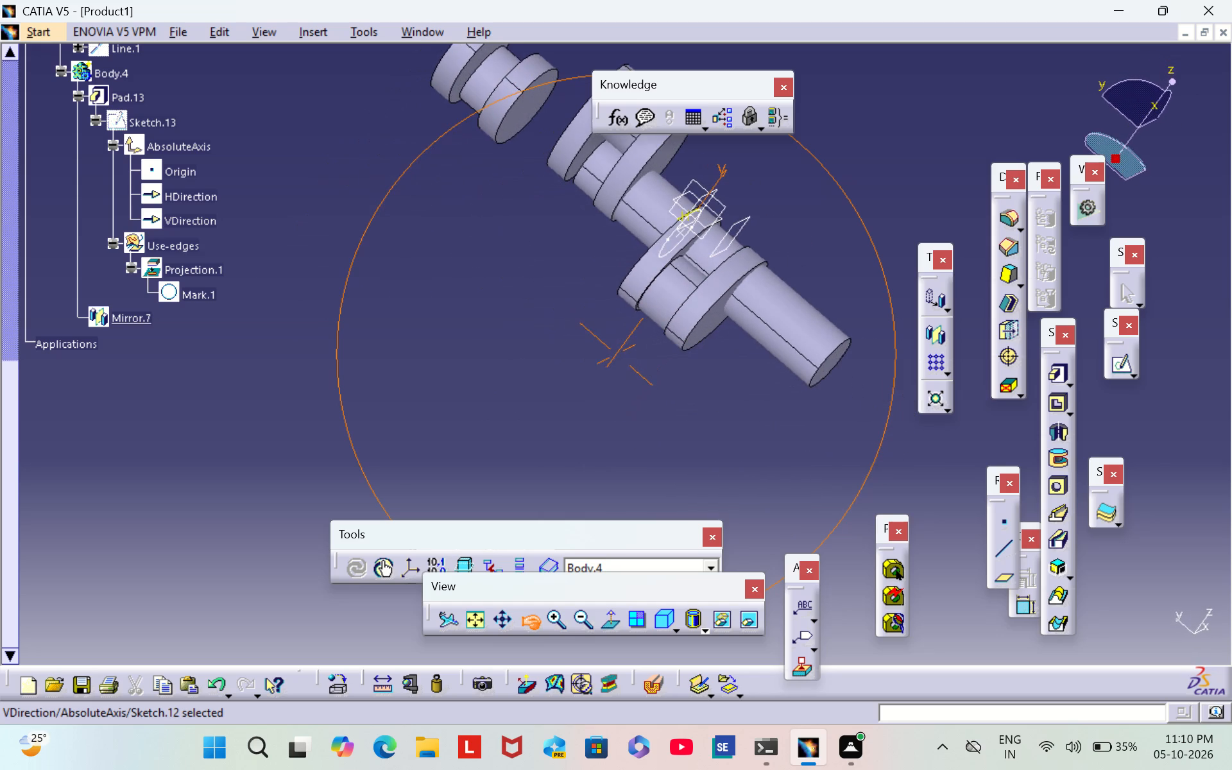
drag(644, 406, 643, 407)
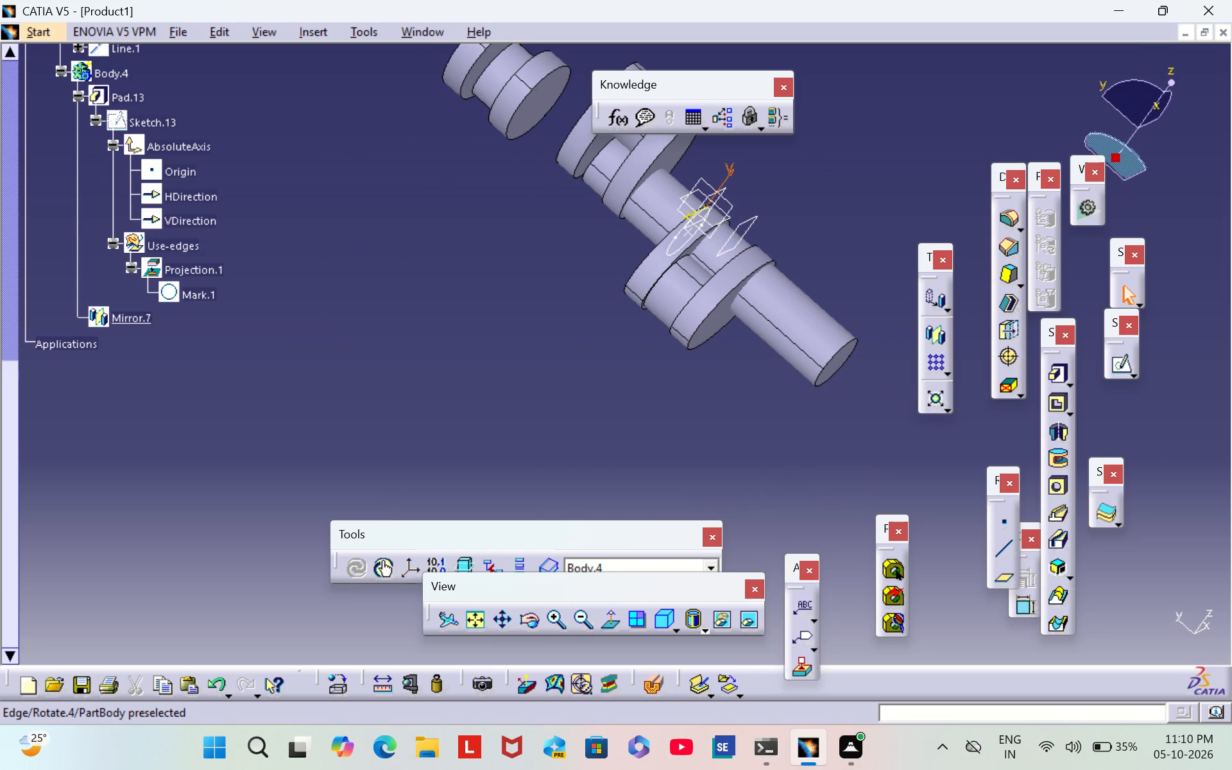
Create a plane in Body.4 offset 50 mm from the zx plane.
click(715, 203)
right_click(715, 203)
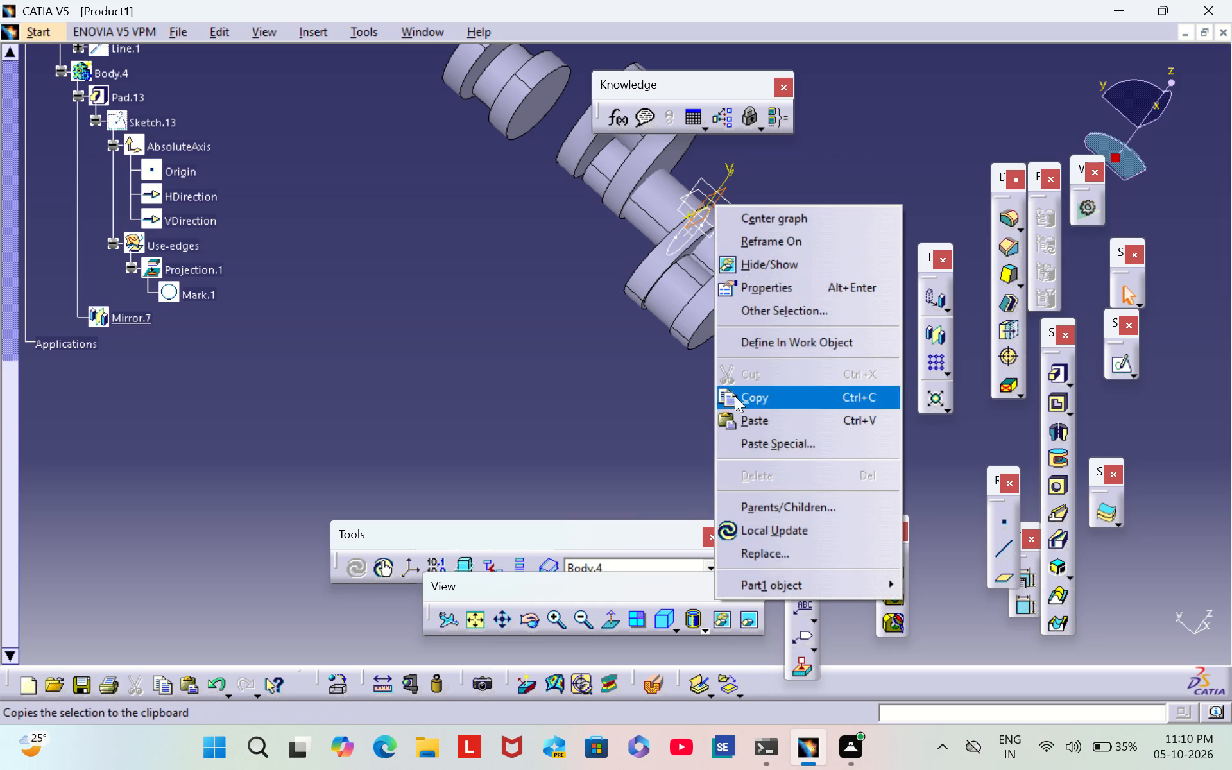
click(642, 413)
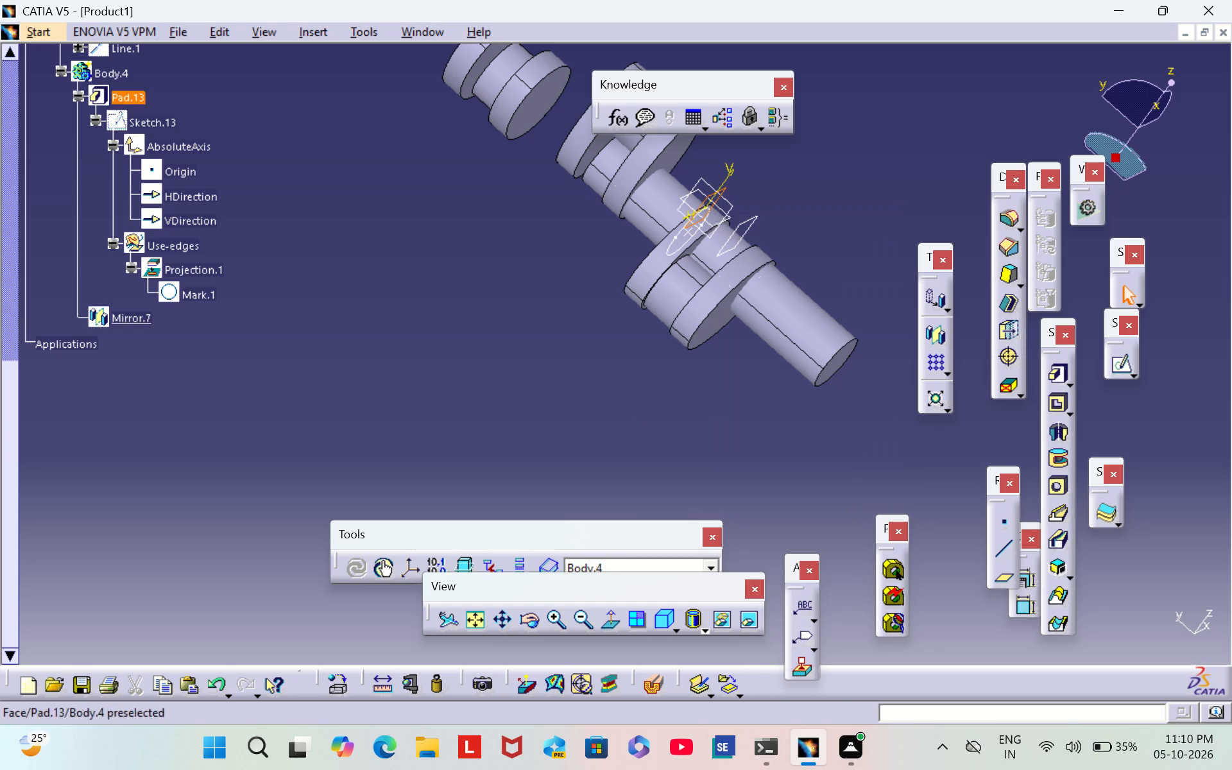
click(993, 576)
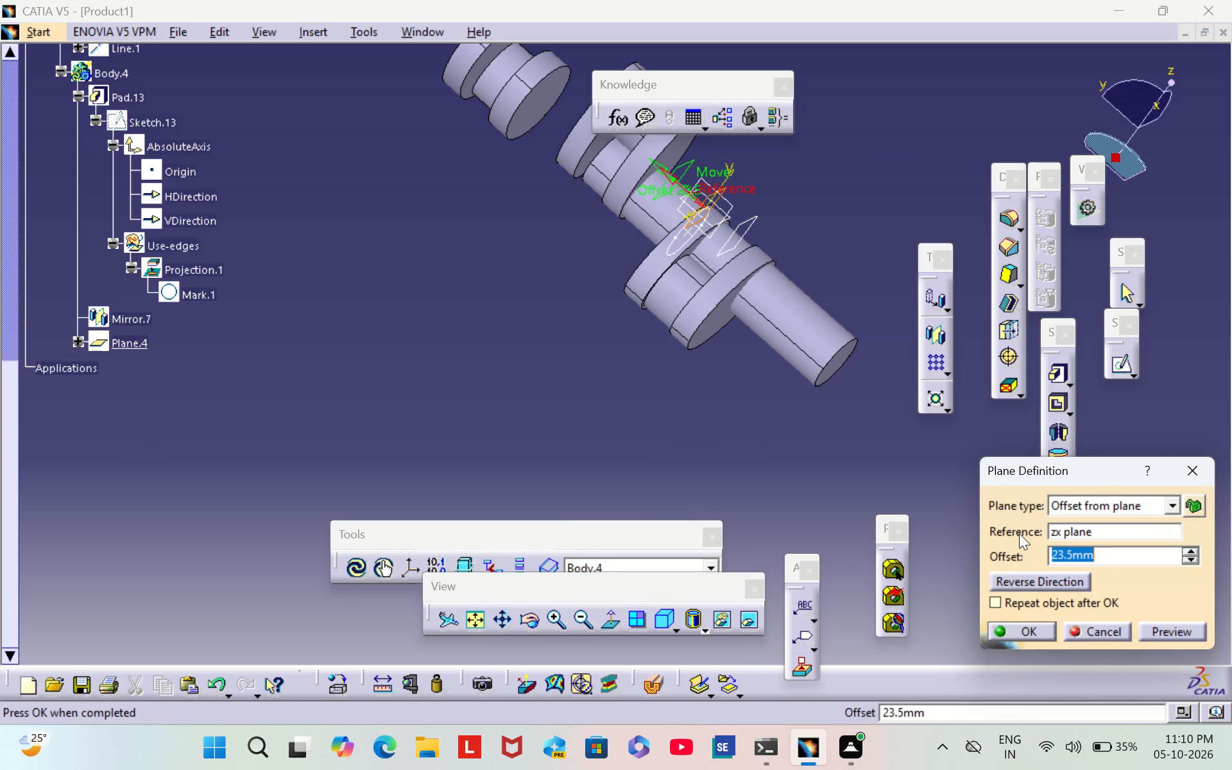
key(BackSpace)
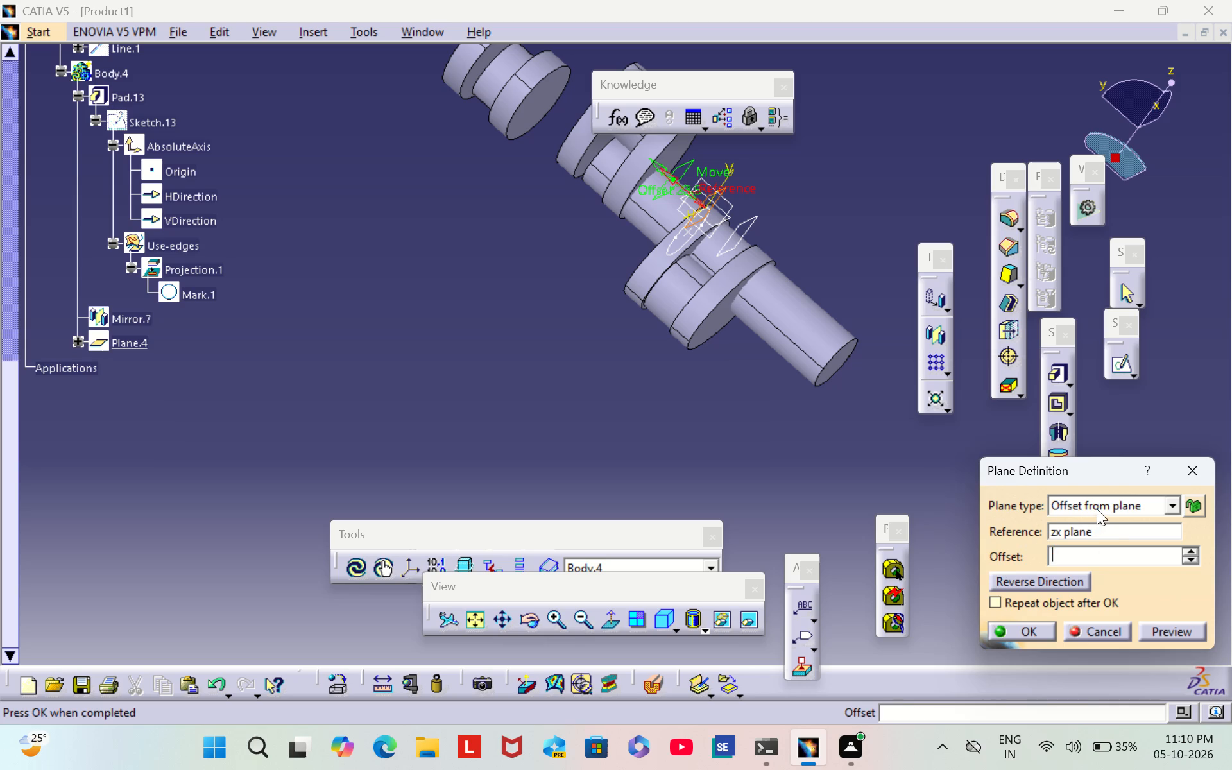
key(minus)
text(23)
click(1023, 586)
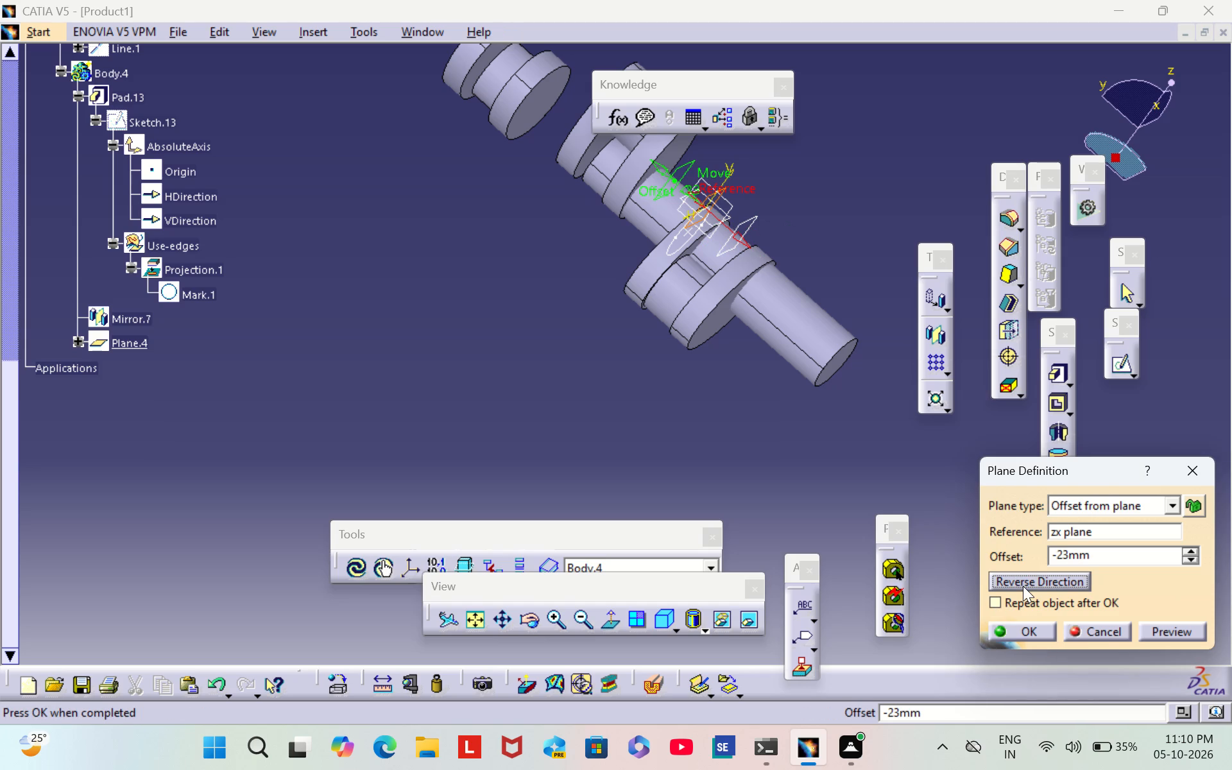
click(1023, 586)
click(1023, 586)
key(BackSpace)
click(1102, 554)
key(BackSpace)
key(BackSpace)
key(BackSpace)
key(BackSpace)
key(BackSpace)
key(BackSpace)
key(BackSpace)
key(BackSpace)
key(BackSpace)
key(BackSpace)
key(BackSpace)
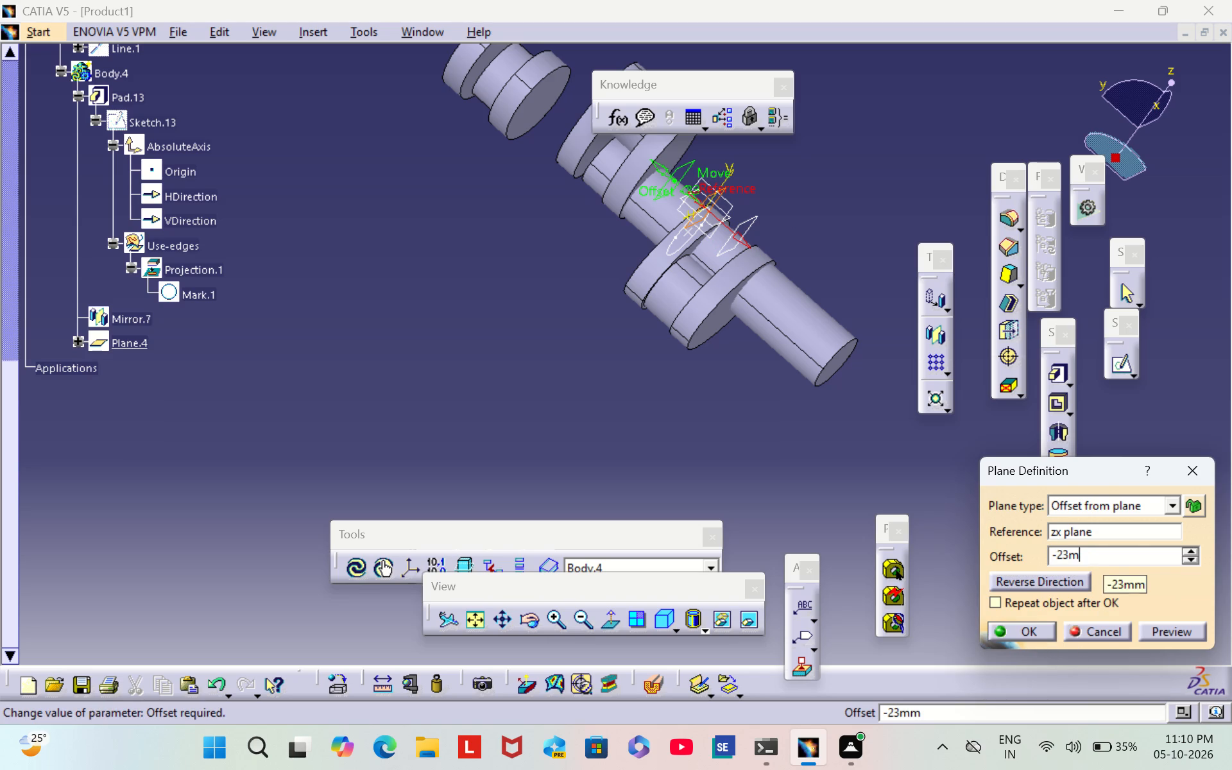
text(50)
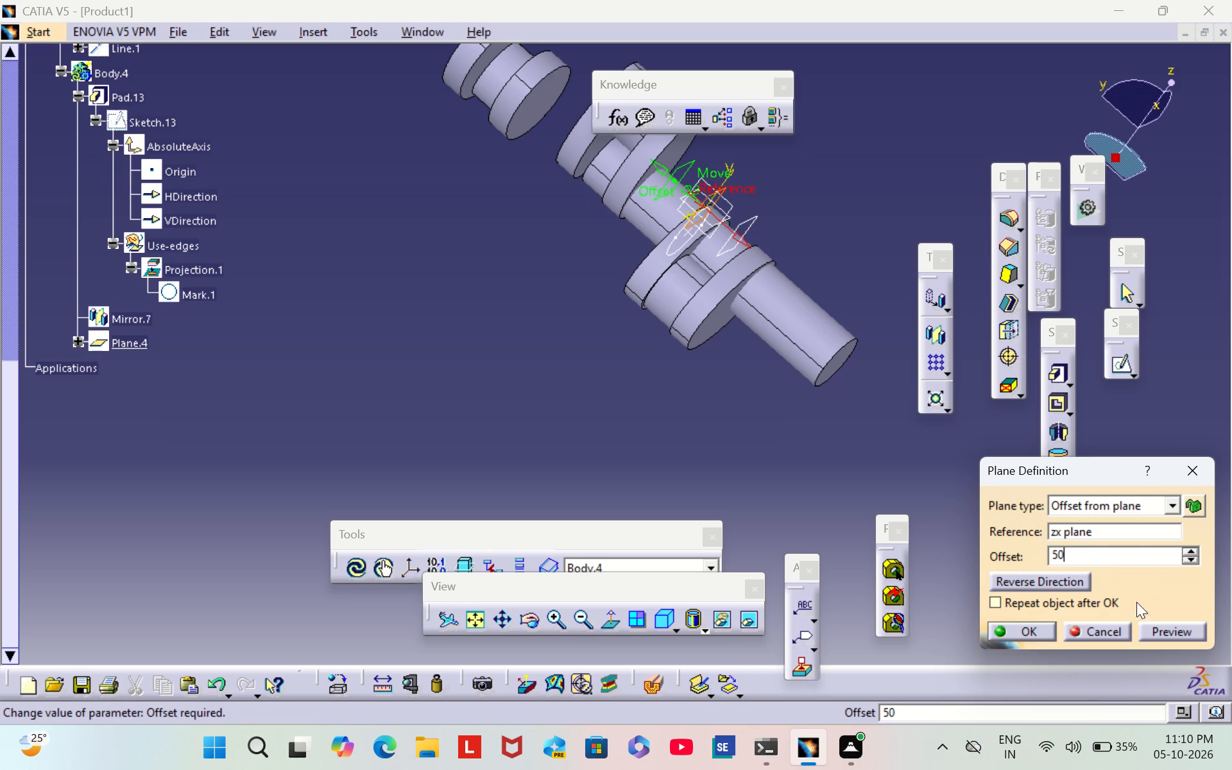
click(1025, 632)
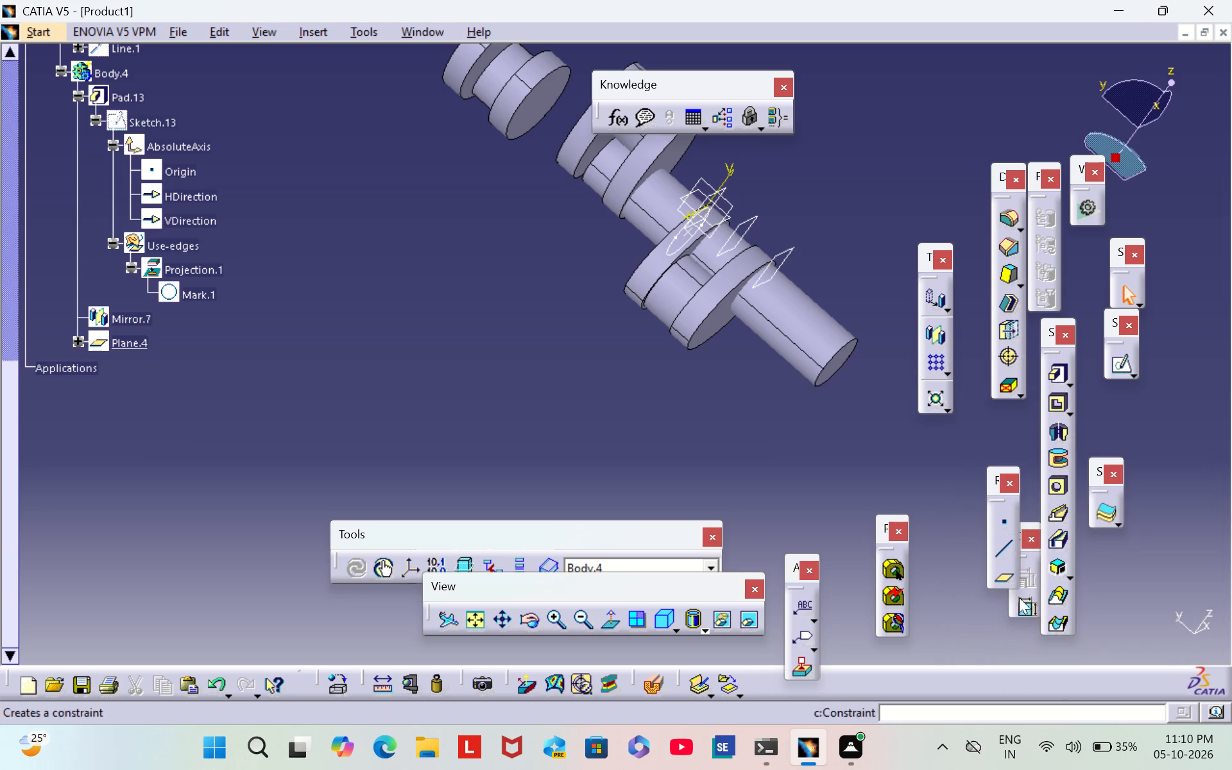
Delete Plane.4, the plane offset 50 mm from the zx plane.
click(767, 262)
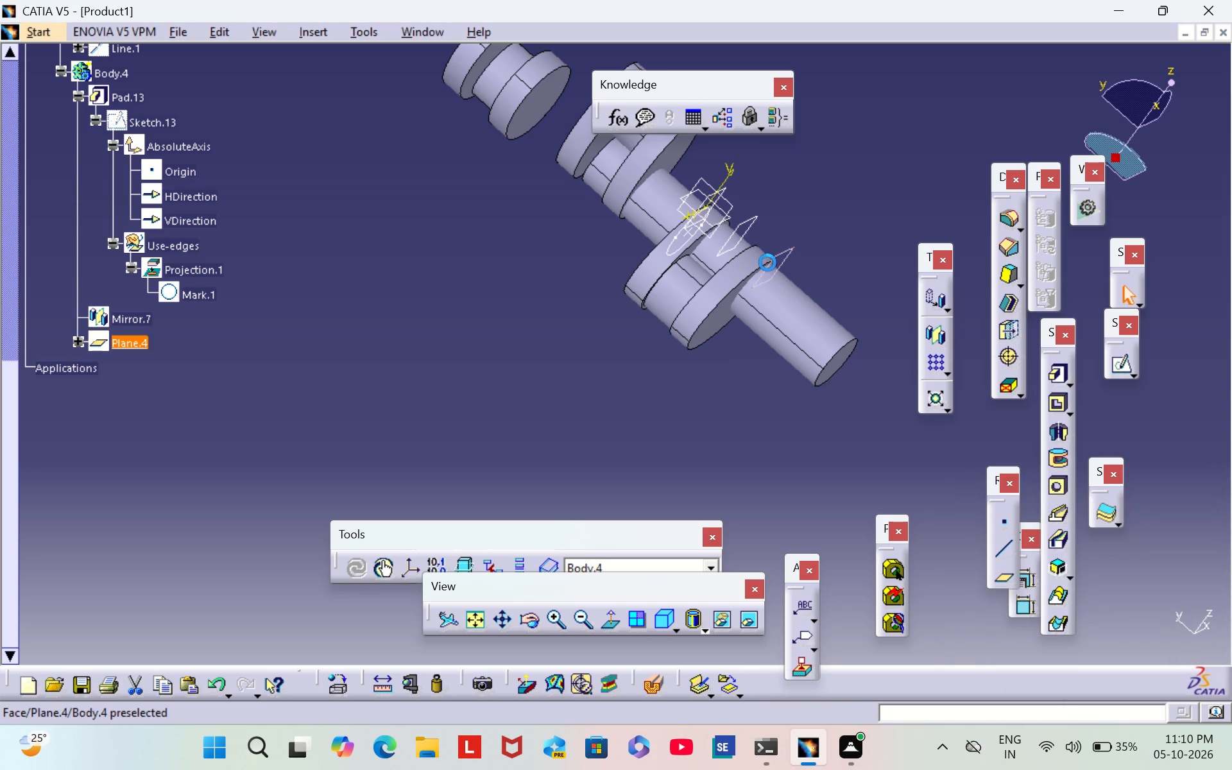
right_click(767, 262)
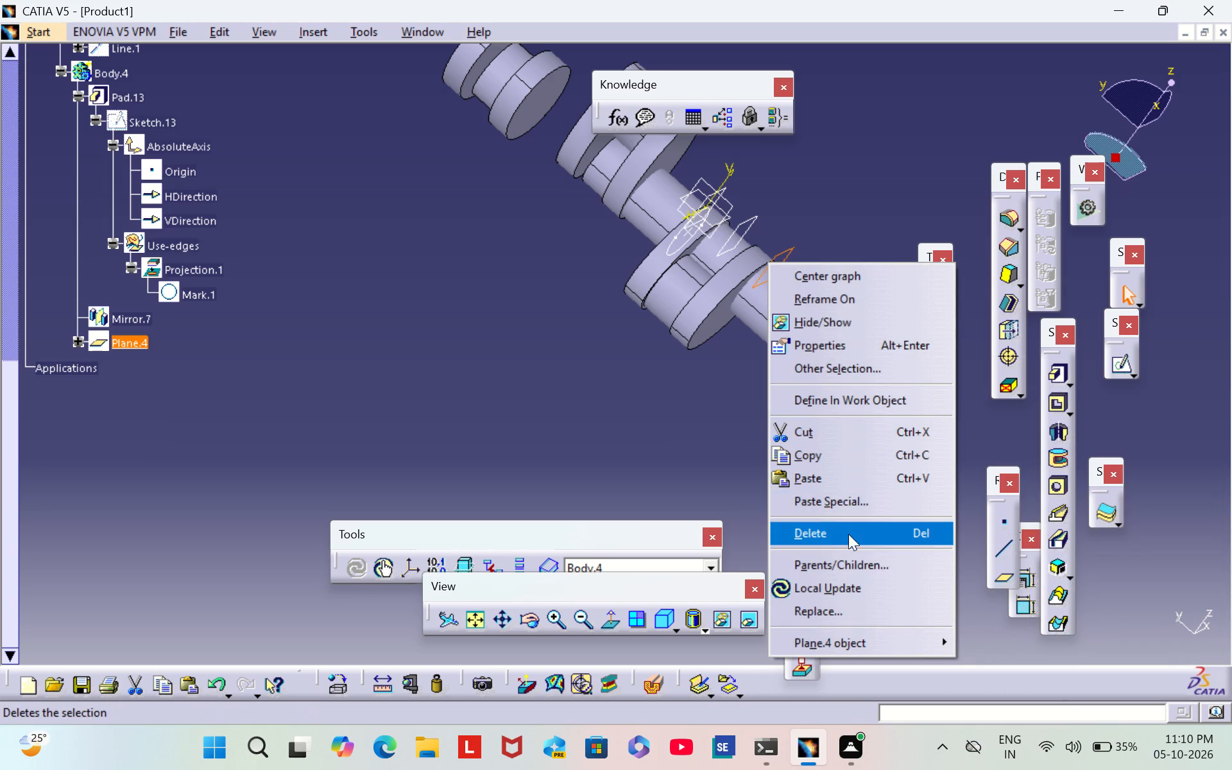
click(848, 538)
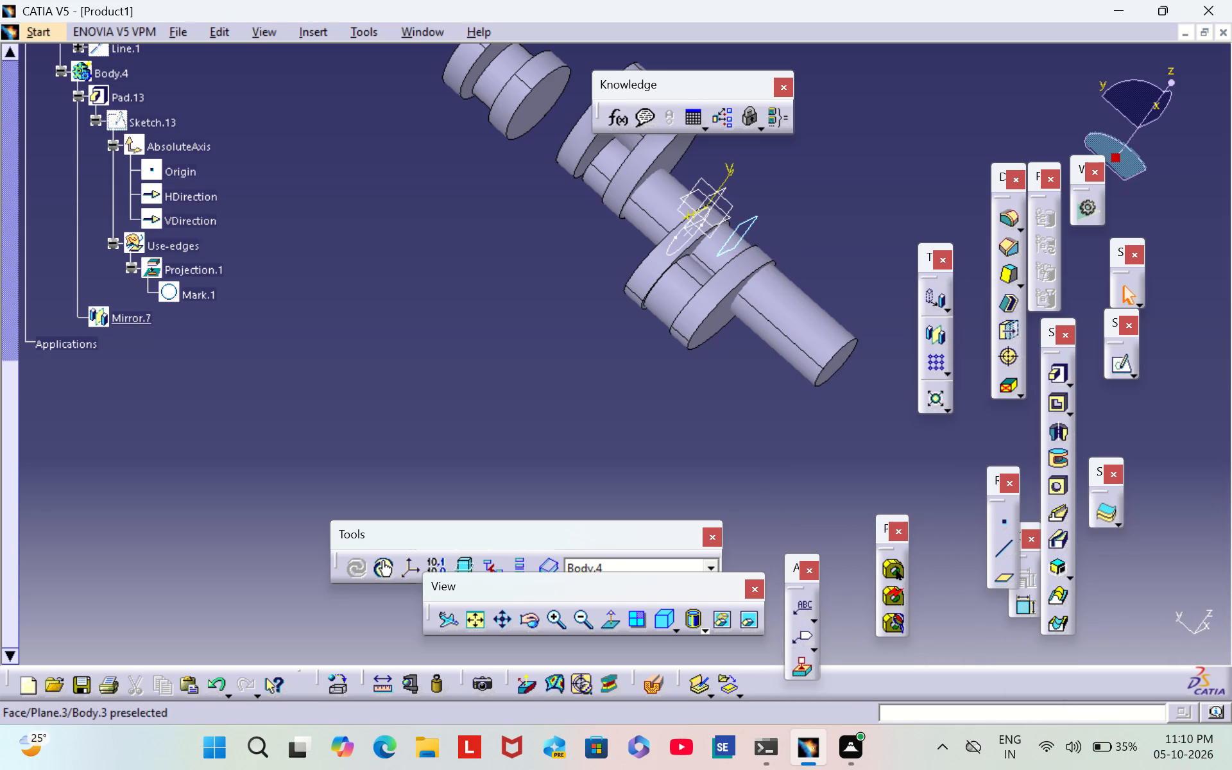
Delete Plane.3 of Body.3 together with all its children.
click(730, 238)
right_click(730, 238)
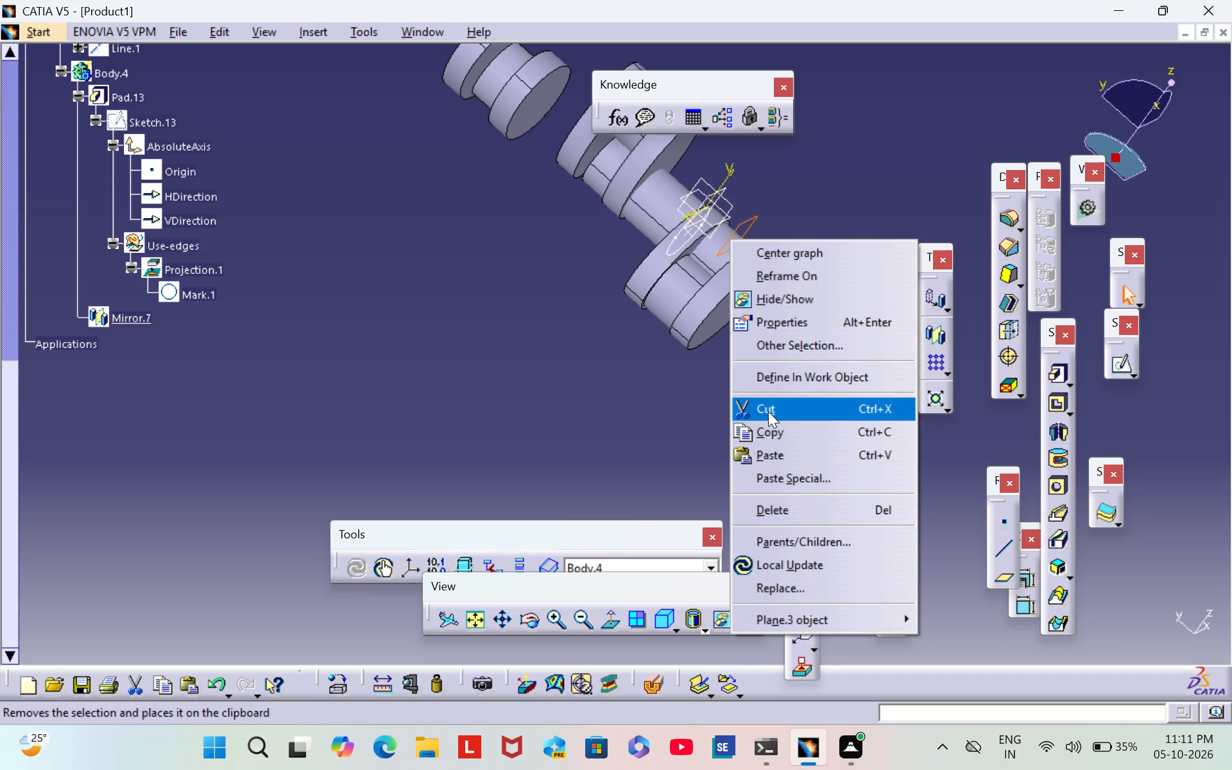
click(817, 519)
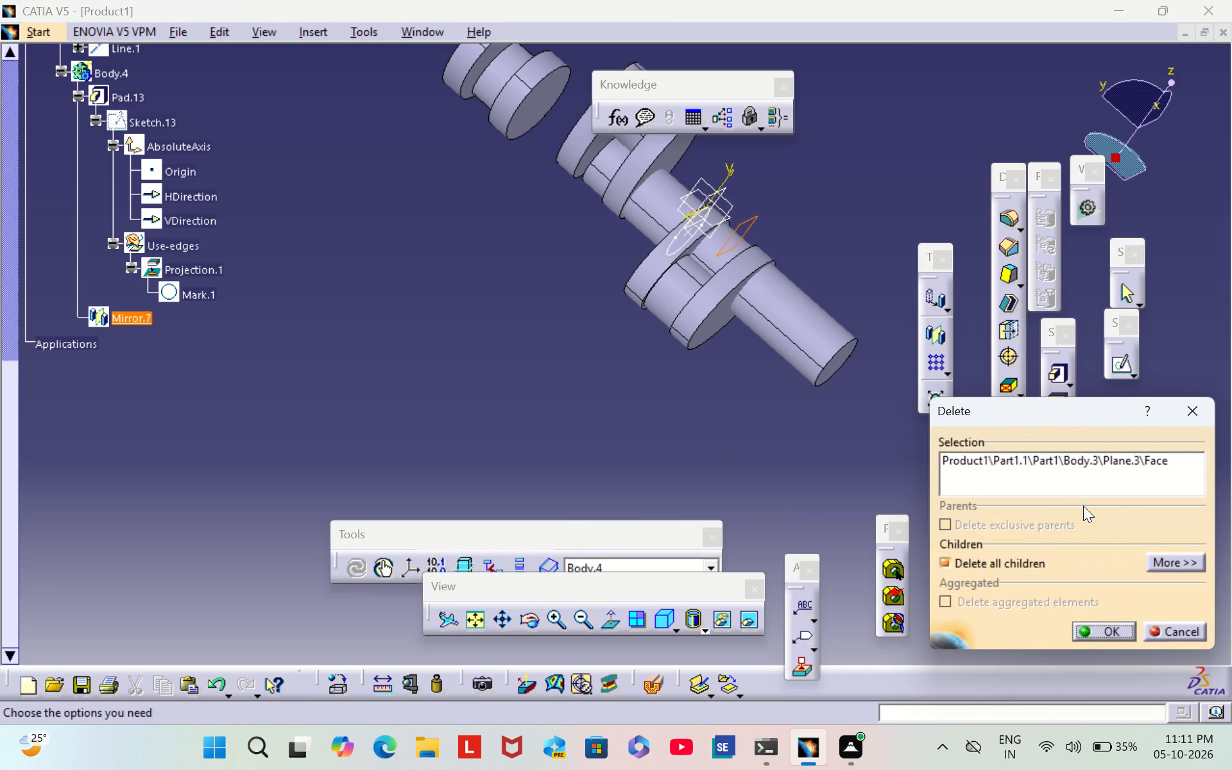
click(1104, 632)
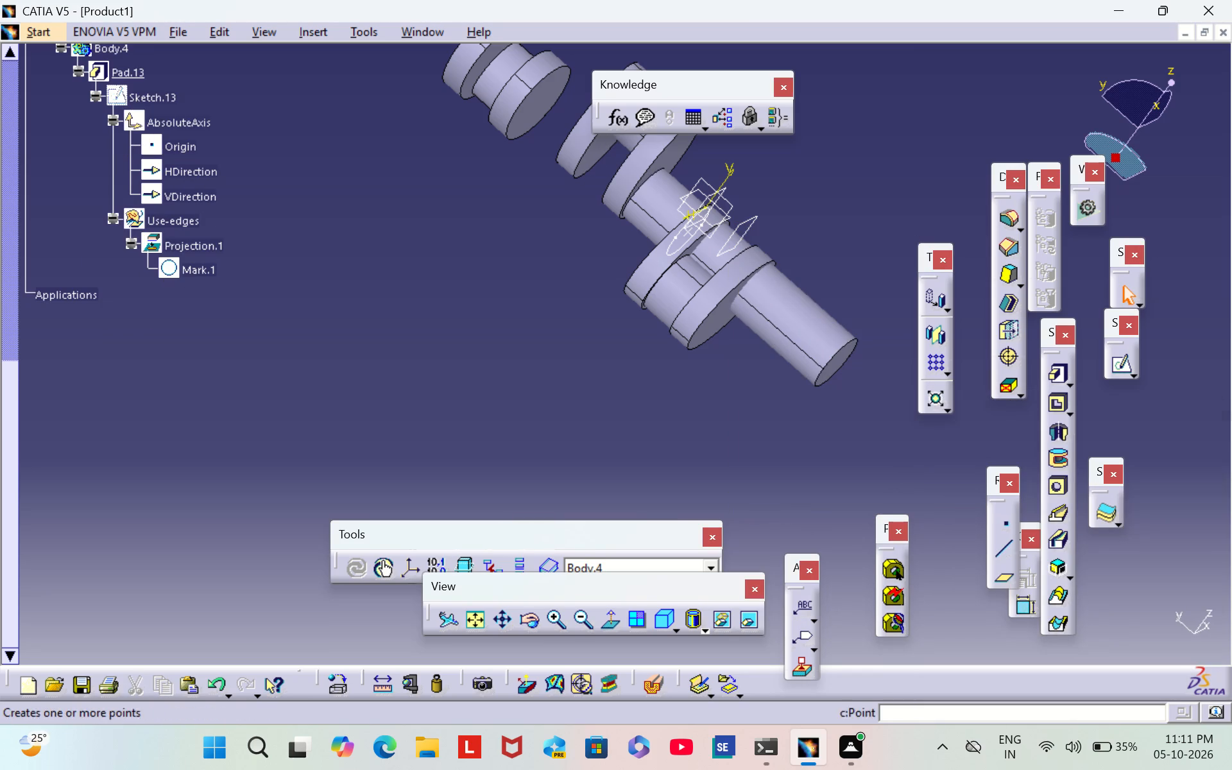
Create a plane in Body.4 offset 200 mm from Plane.2.
click(747, 224)
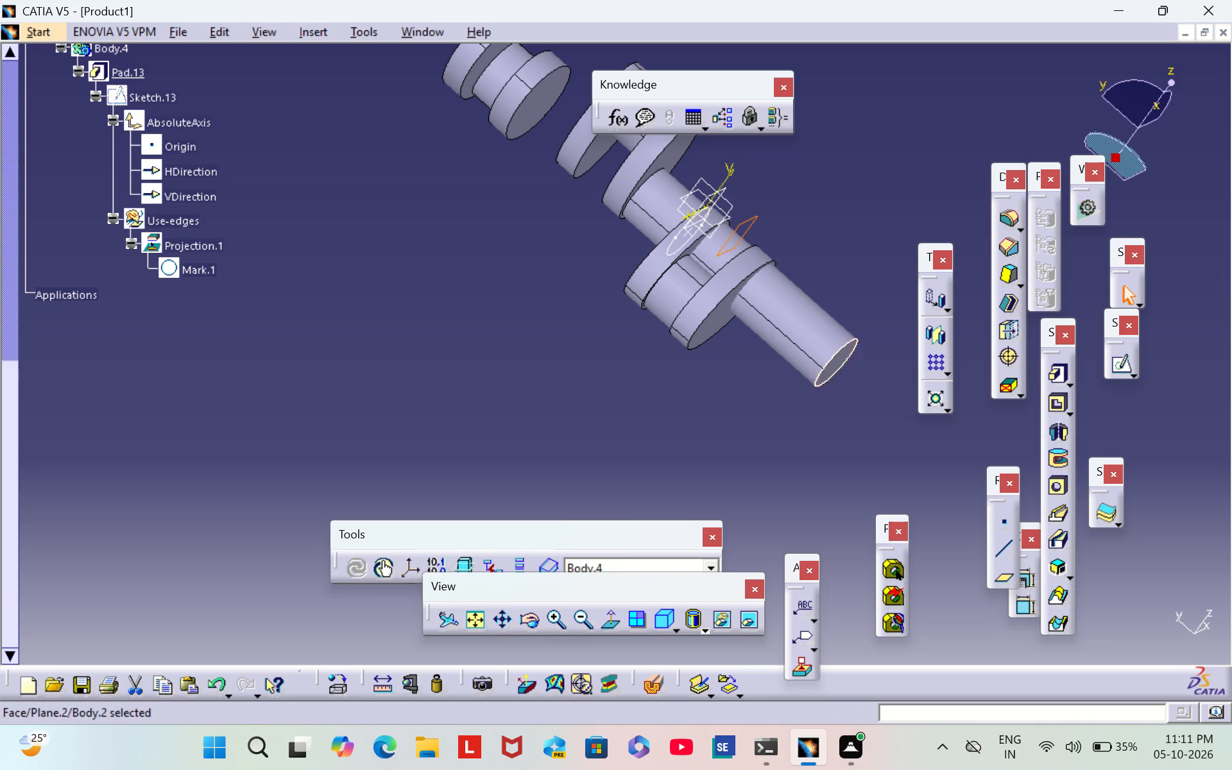
click(1005, 580)
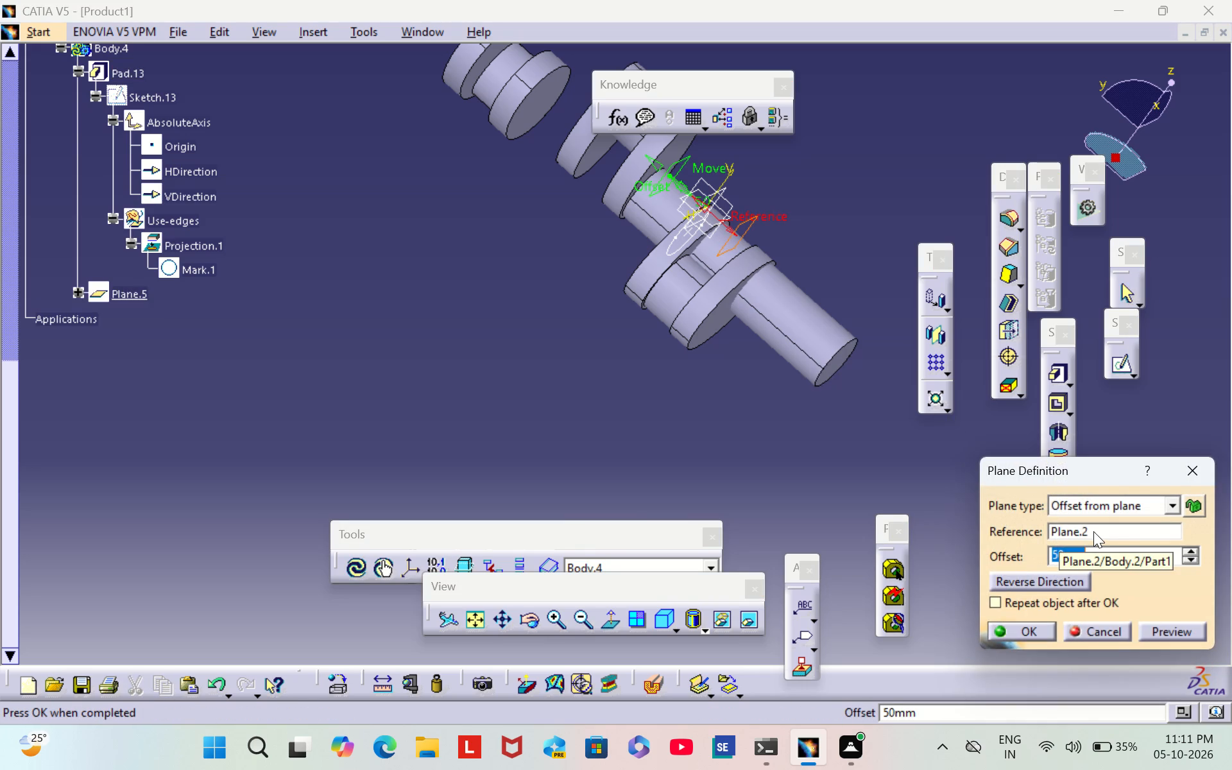
key(BackSpace)
text(100)
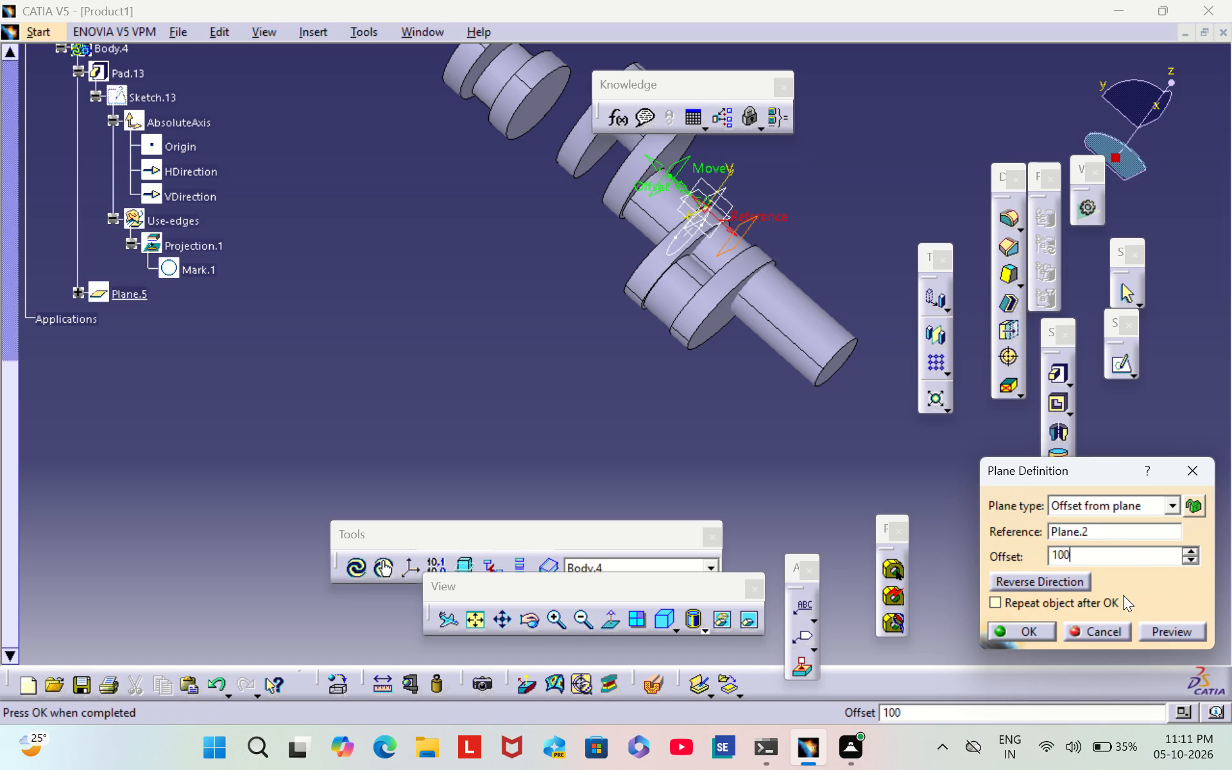
key(BackSpace)
key(BackSpace)
key(BackSpace)
text(200)
click(1017, 631)
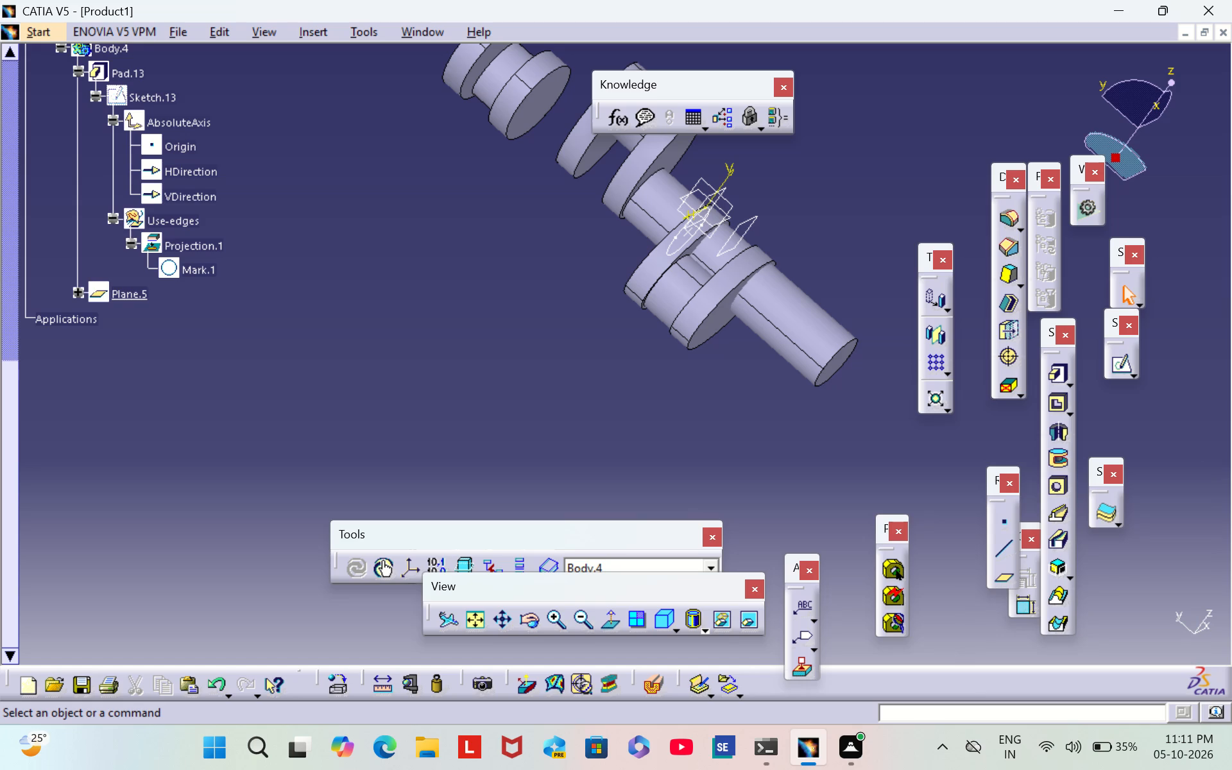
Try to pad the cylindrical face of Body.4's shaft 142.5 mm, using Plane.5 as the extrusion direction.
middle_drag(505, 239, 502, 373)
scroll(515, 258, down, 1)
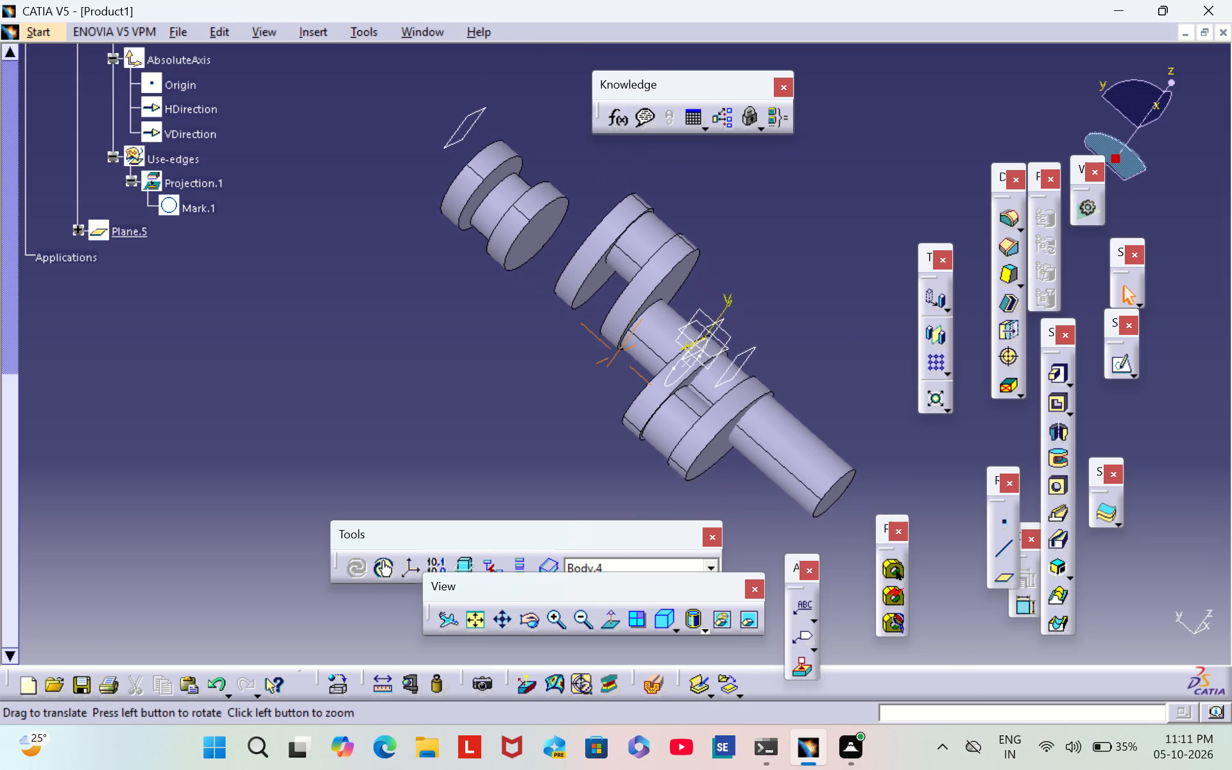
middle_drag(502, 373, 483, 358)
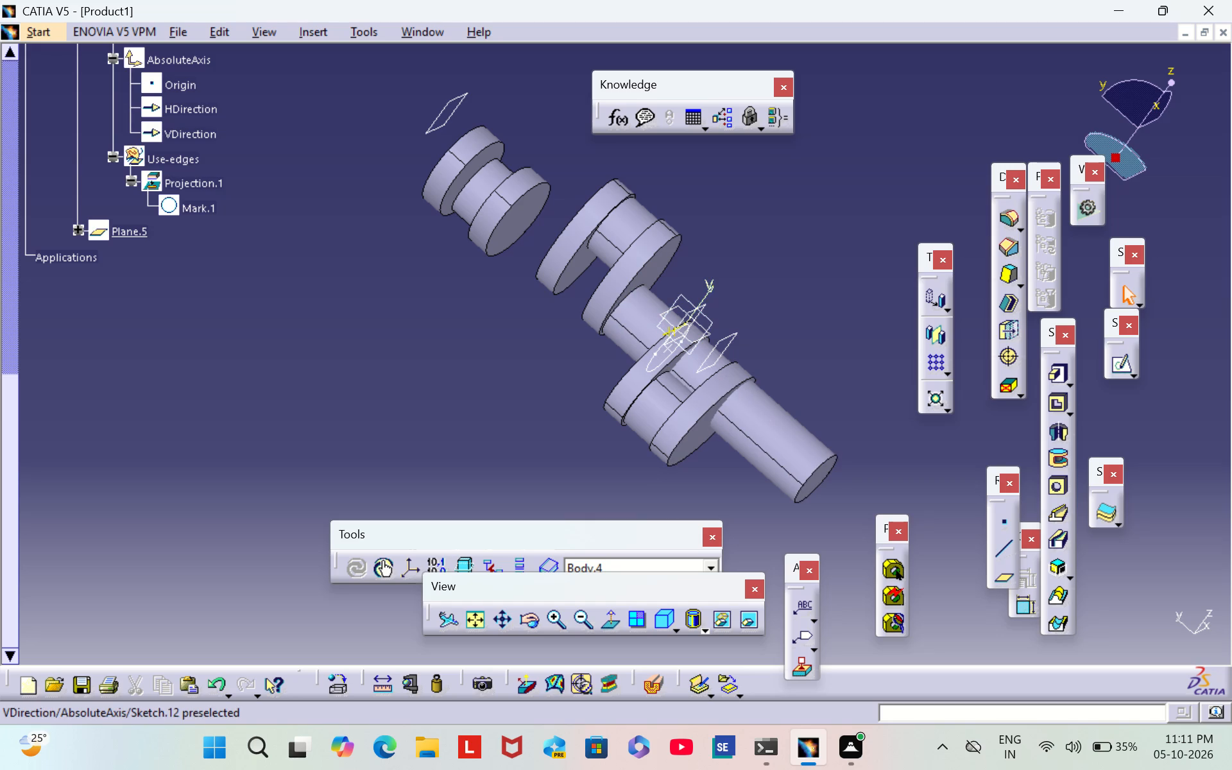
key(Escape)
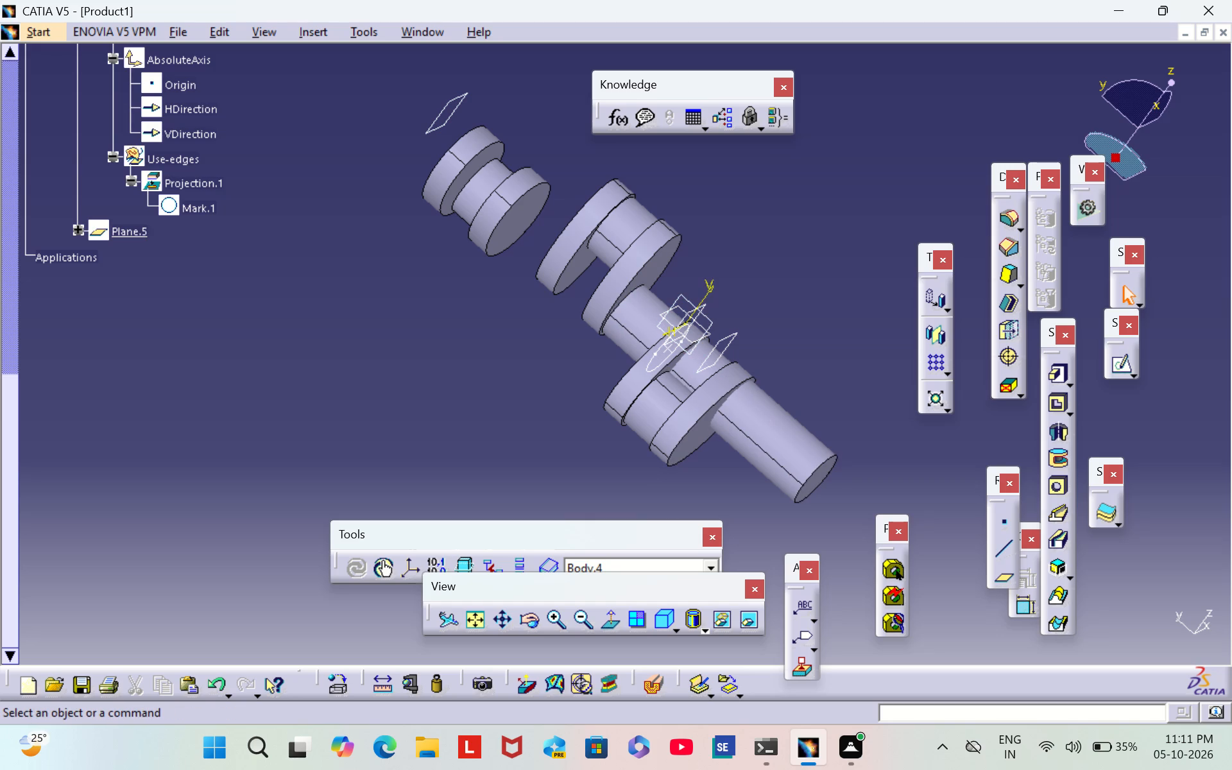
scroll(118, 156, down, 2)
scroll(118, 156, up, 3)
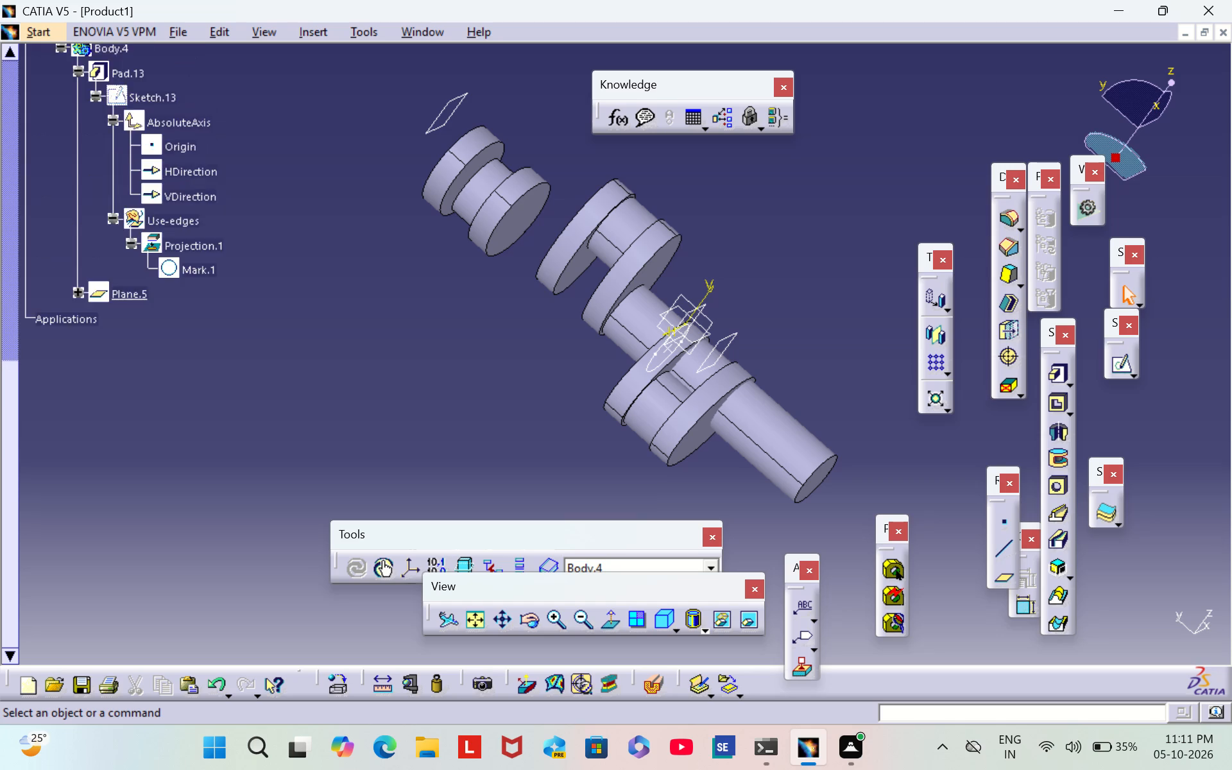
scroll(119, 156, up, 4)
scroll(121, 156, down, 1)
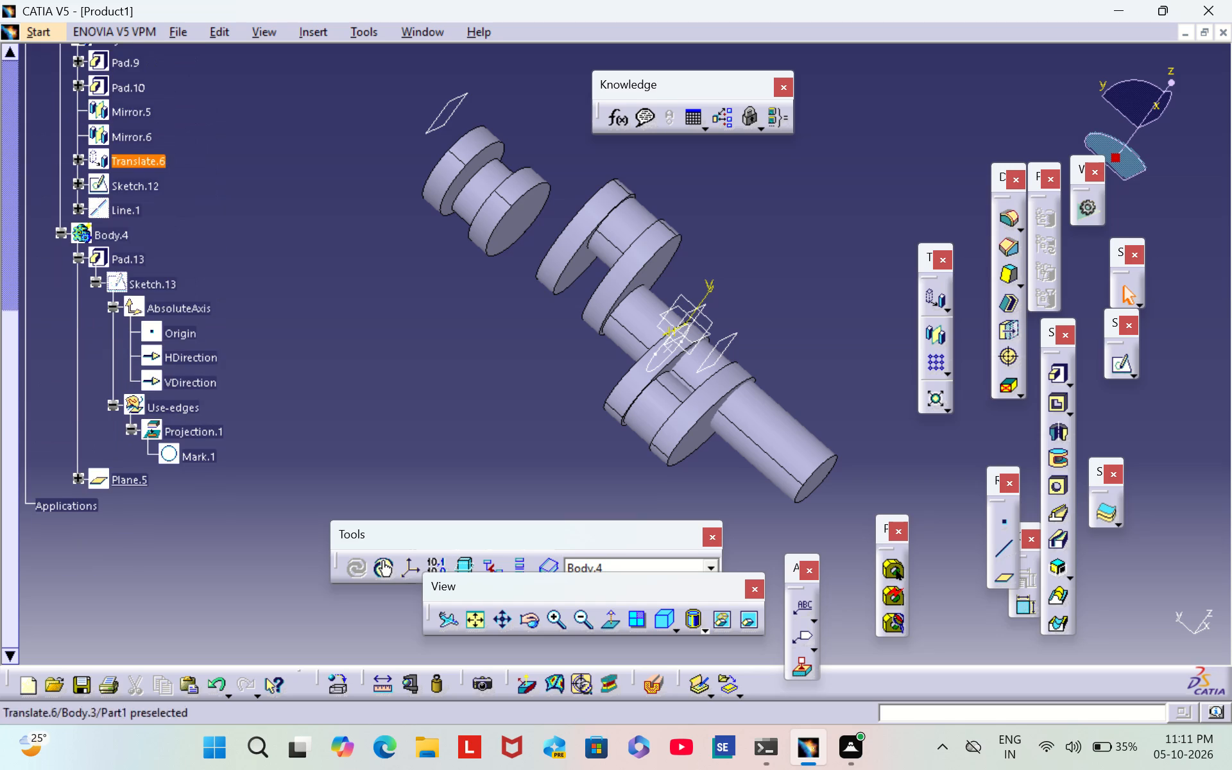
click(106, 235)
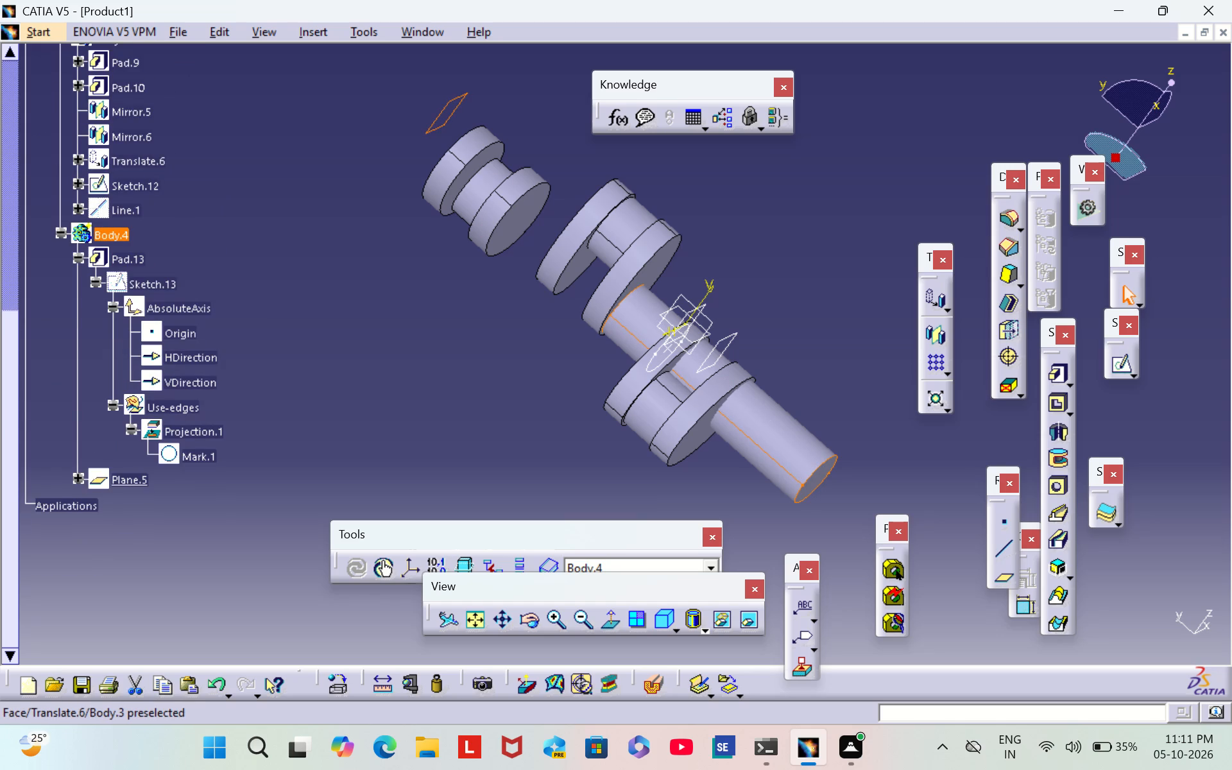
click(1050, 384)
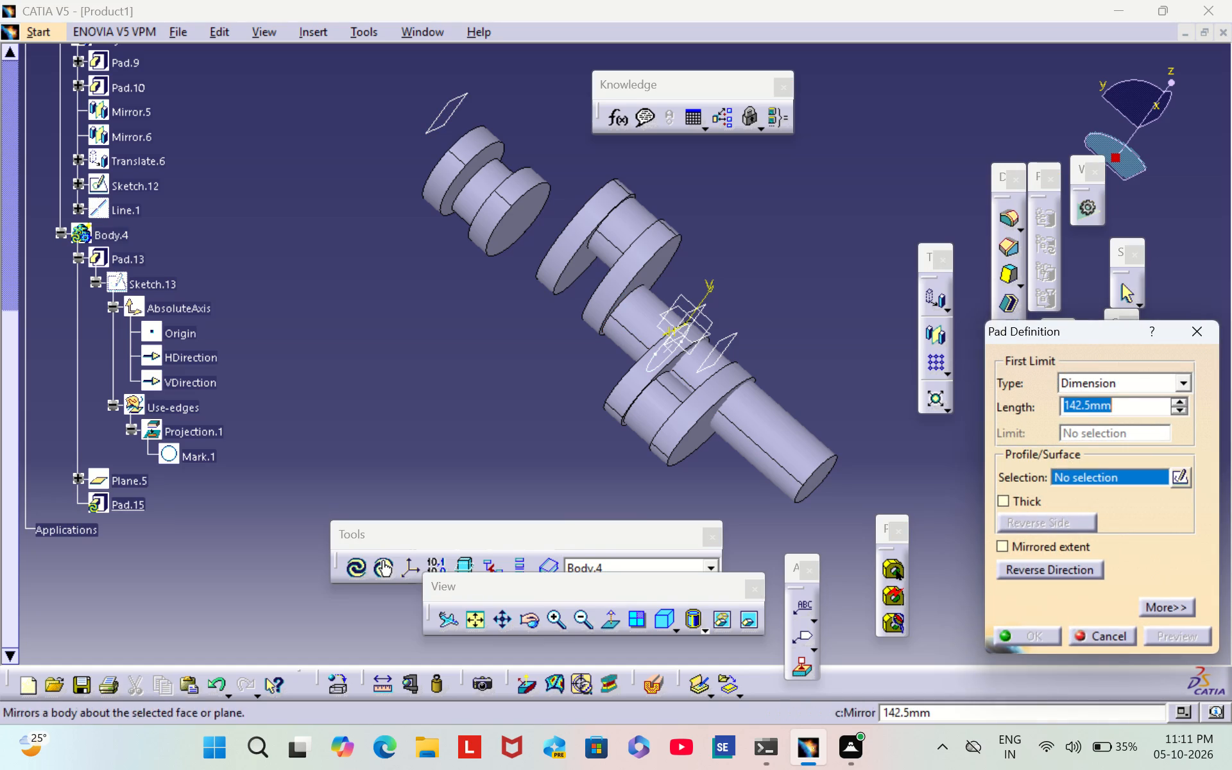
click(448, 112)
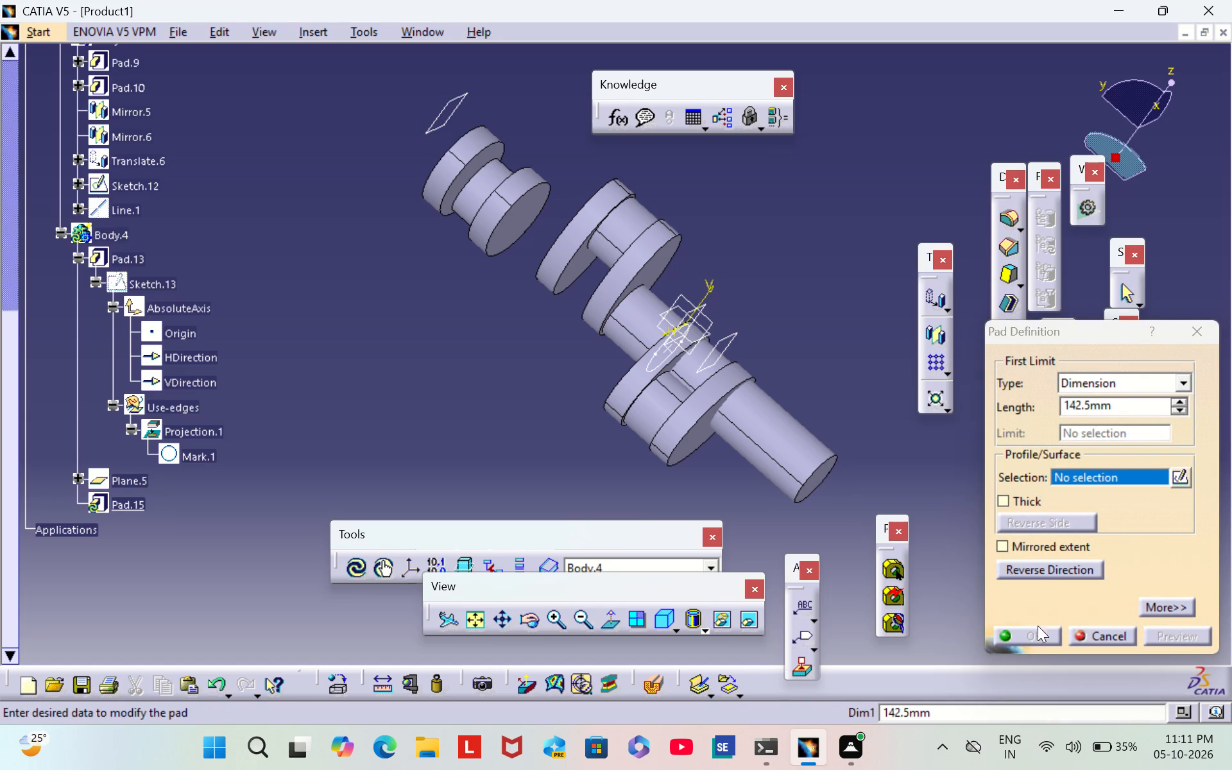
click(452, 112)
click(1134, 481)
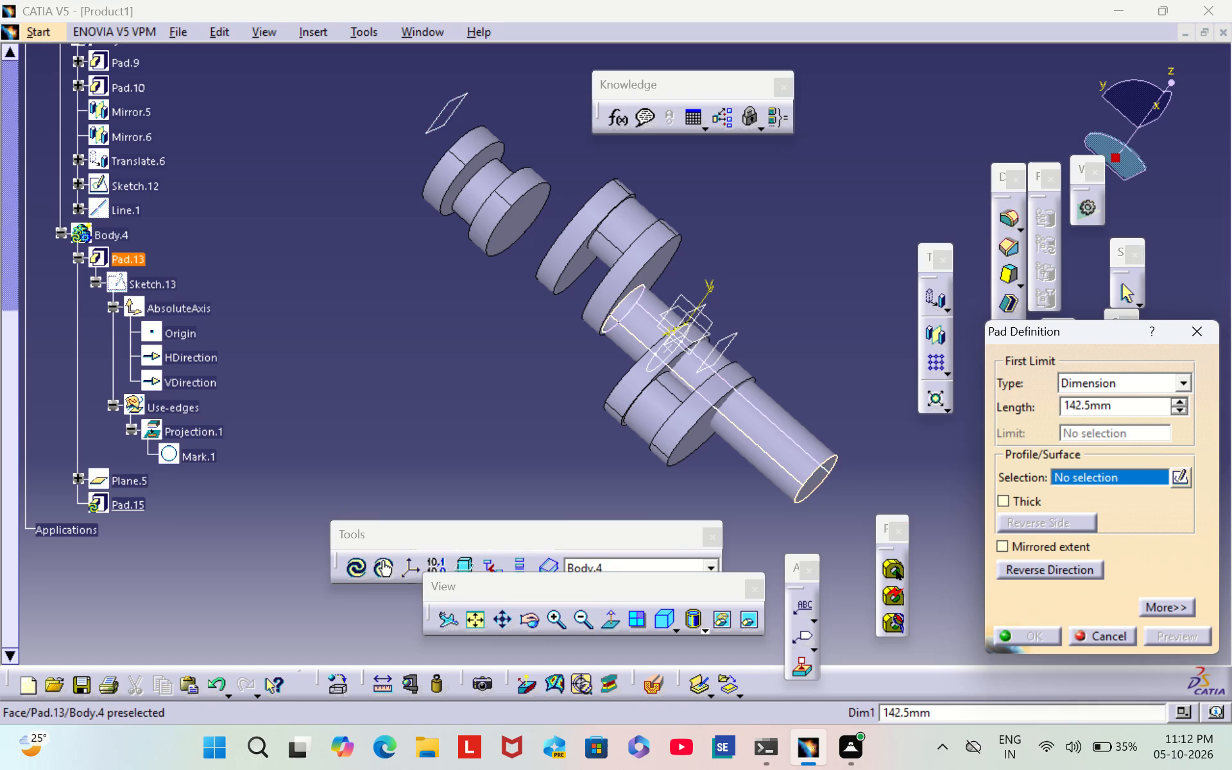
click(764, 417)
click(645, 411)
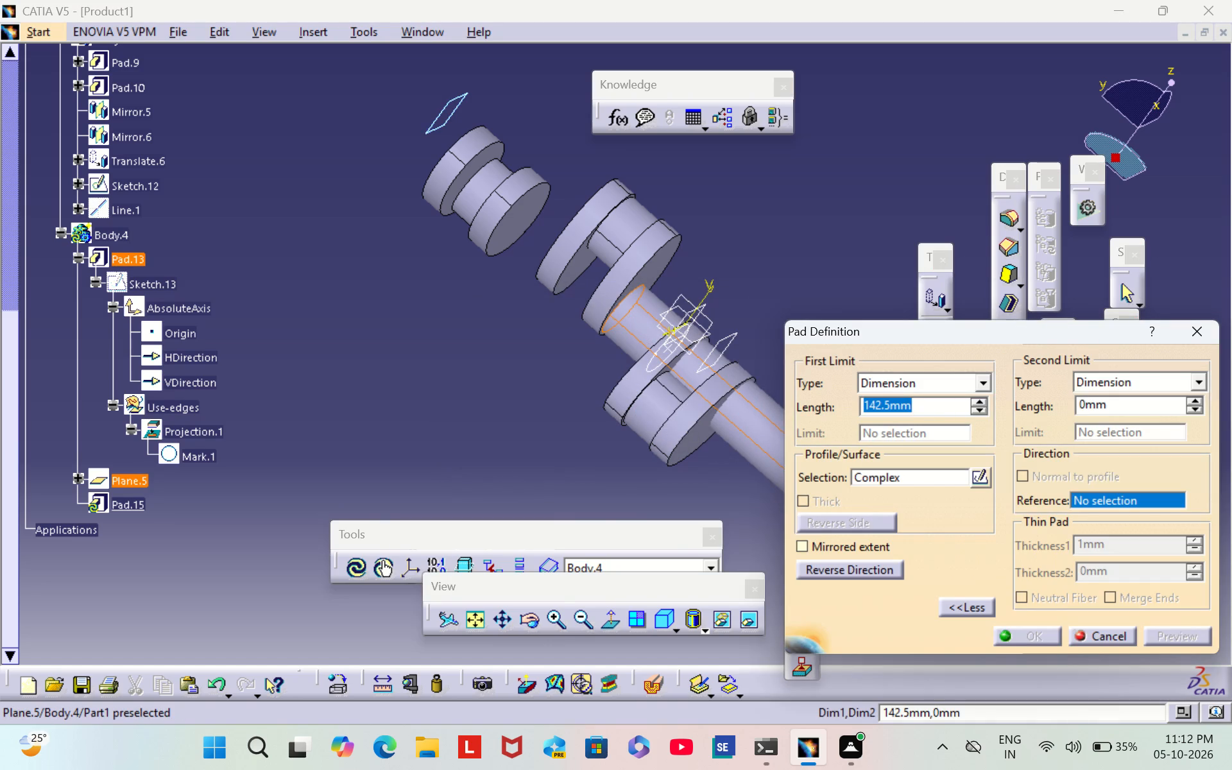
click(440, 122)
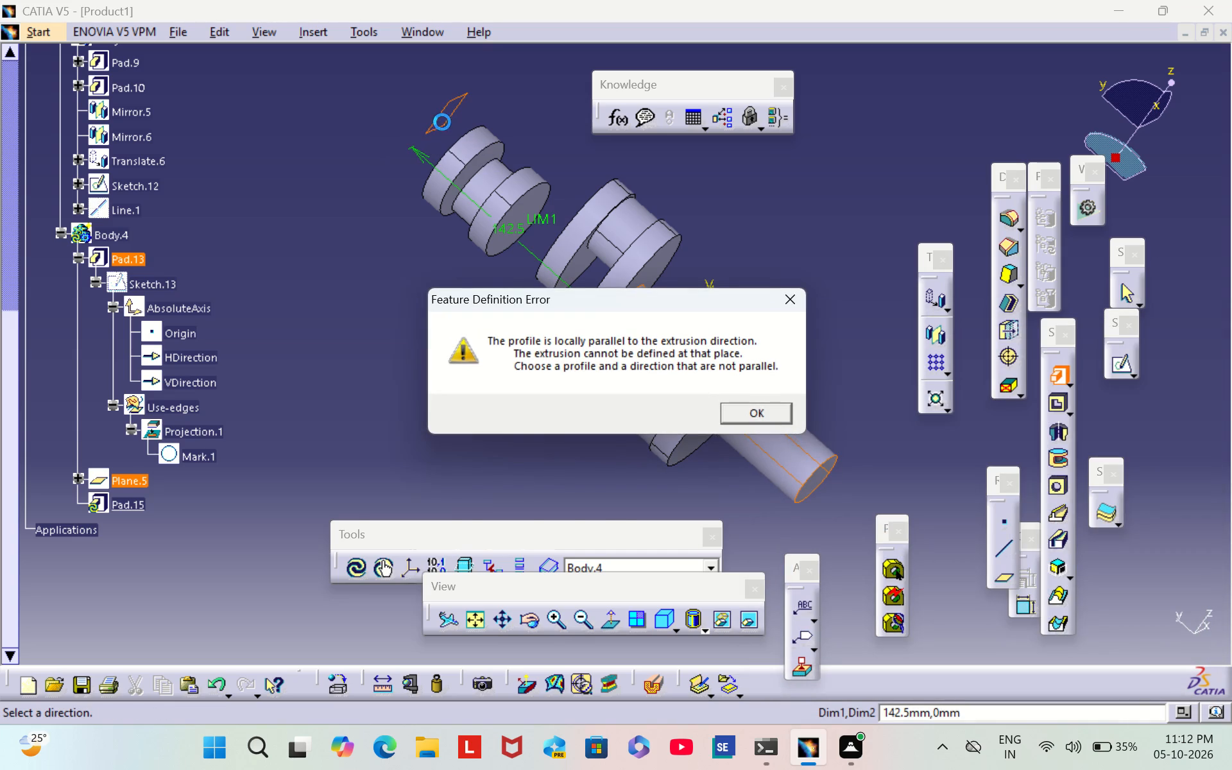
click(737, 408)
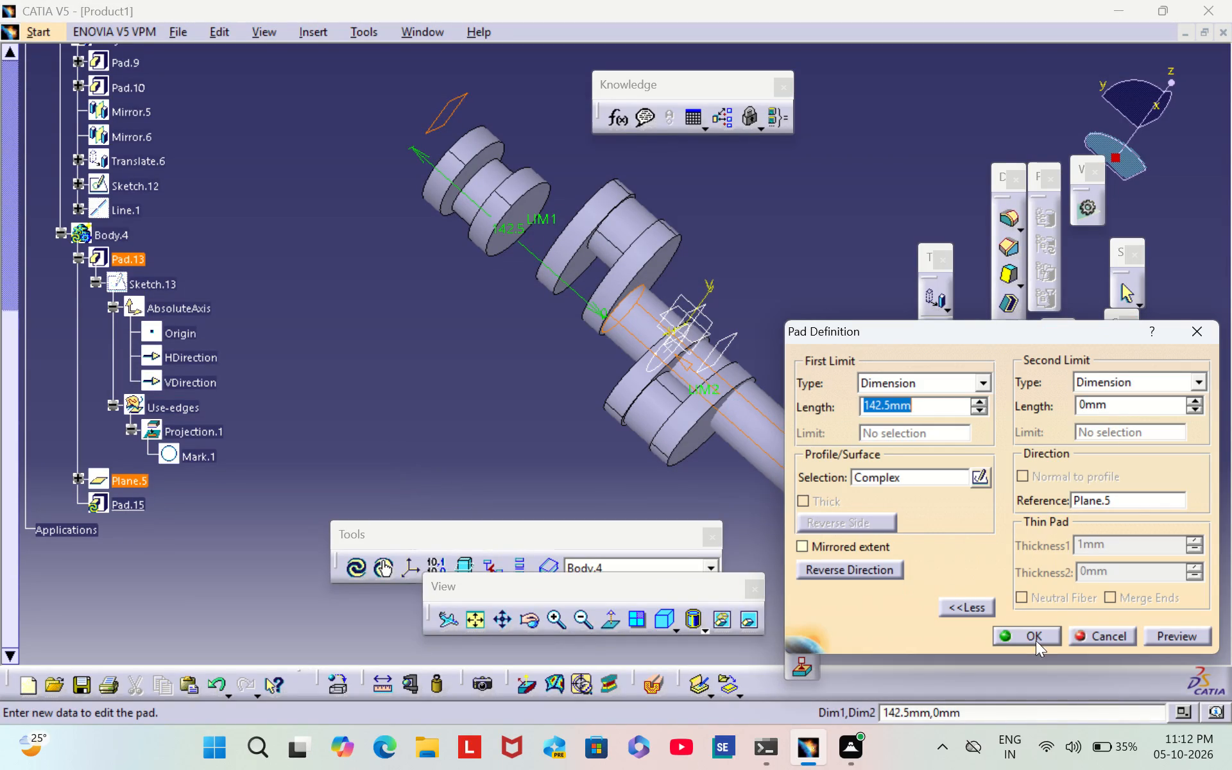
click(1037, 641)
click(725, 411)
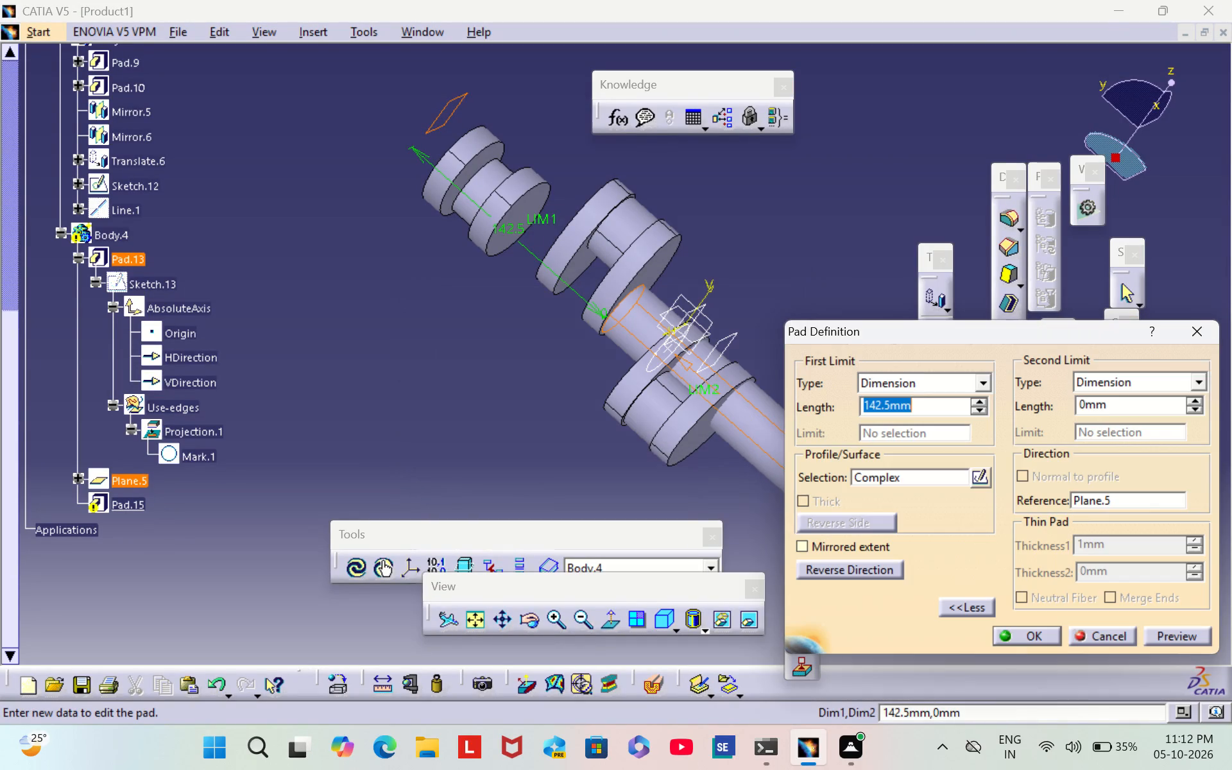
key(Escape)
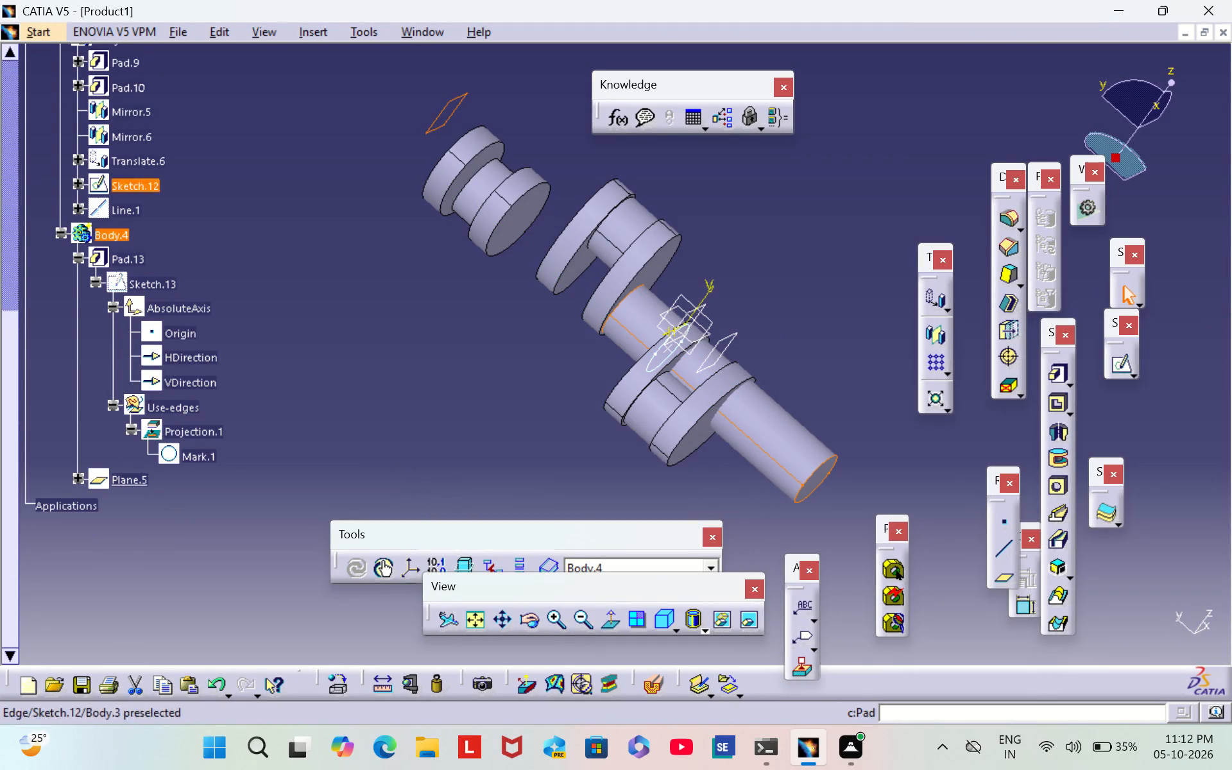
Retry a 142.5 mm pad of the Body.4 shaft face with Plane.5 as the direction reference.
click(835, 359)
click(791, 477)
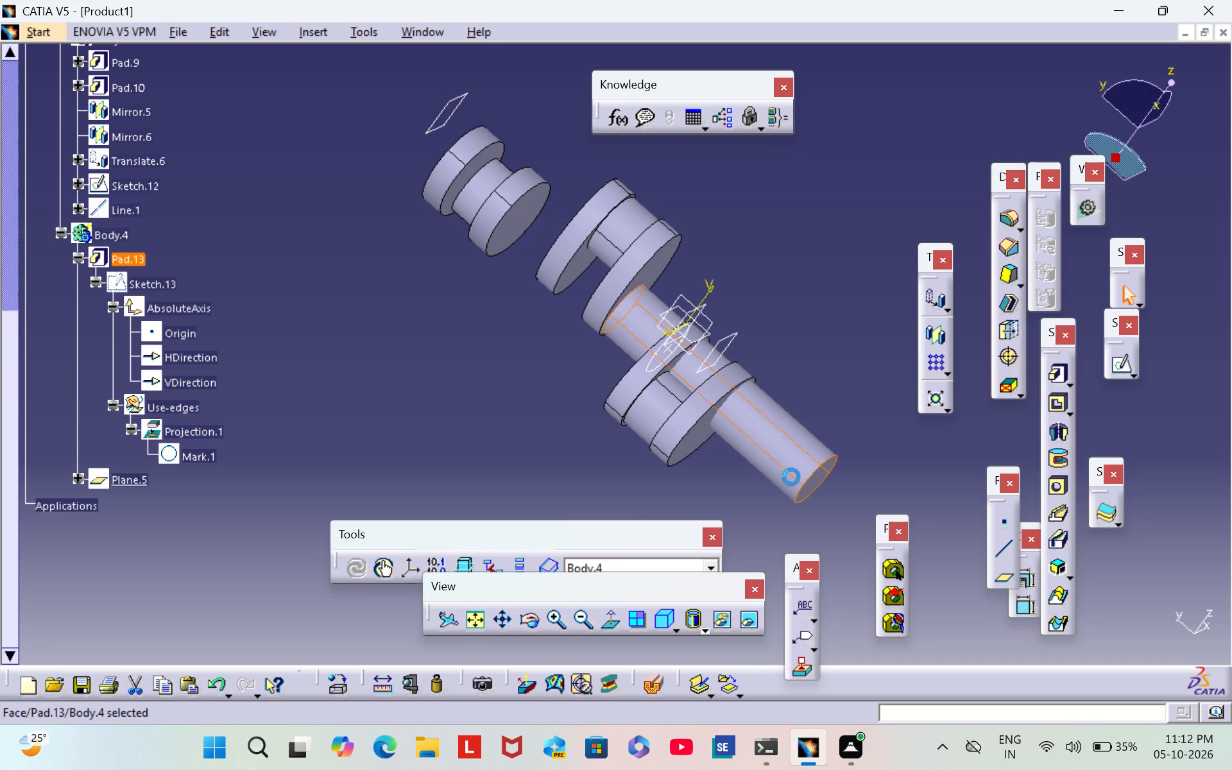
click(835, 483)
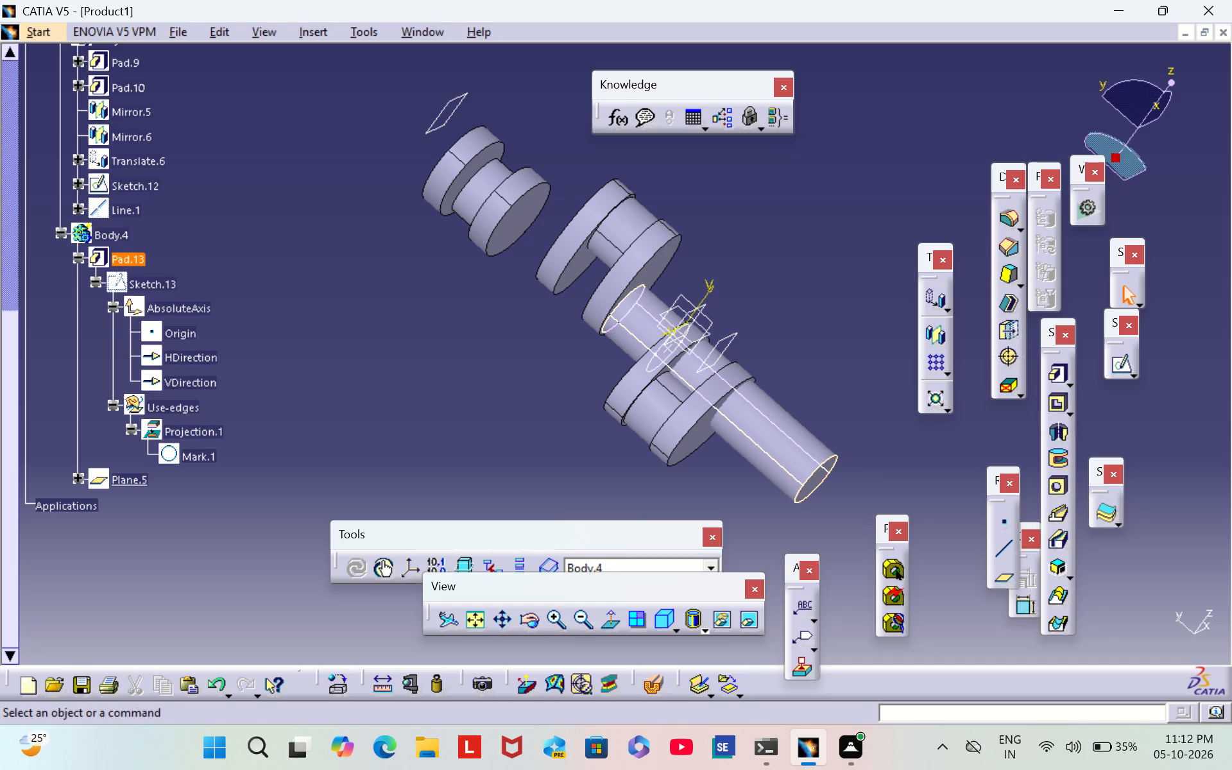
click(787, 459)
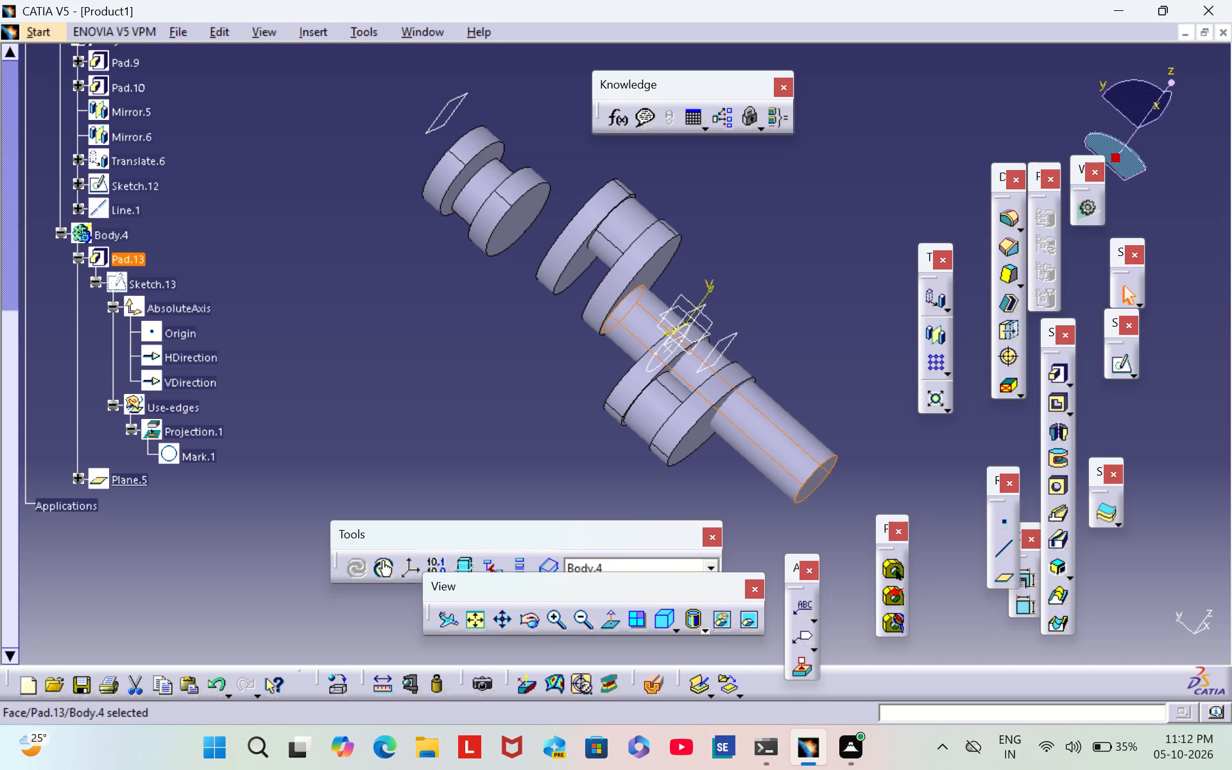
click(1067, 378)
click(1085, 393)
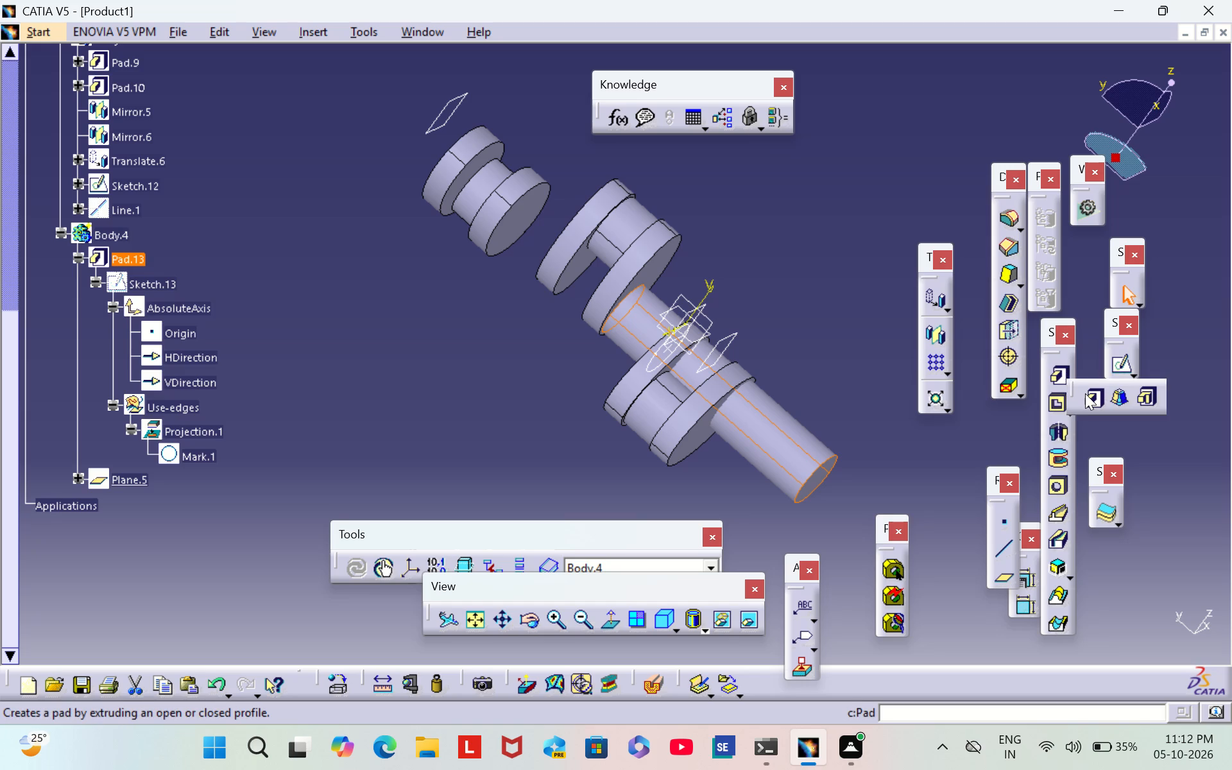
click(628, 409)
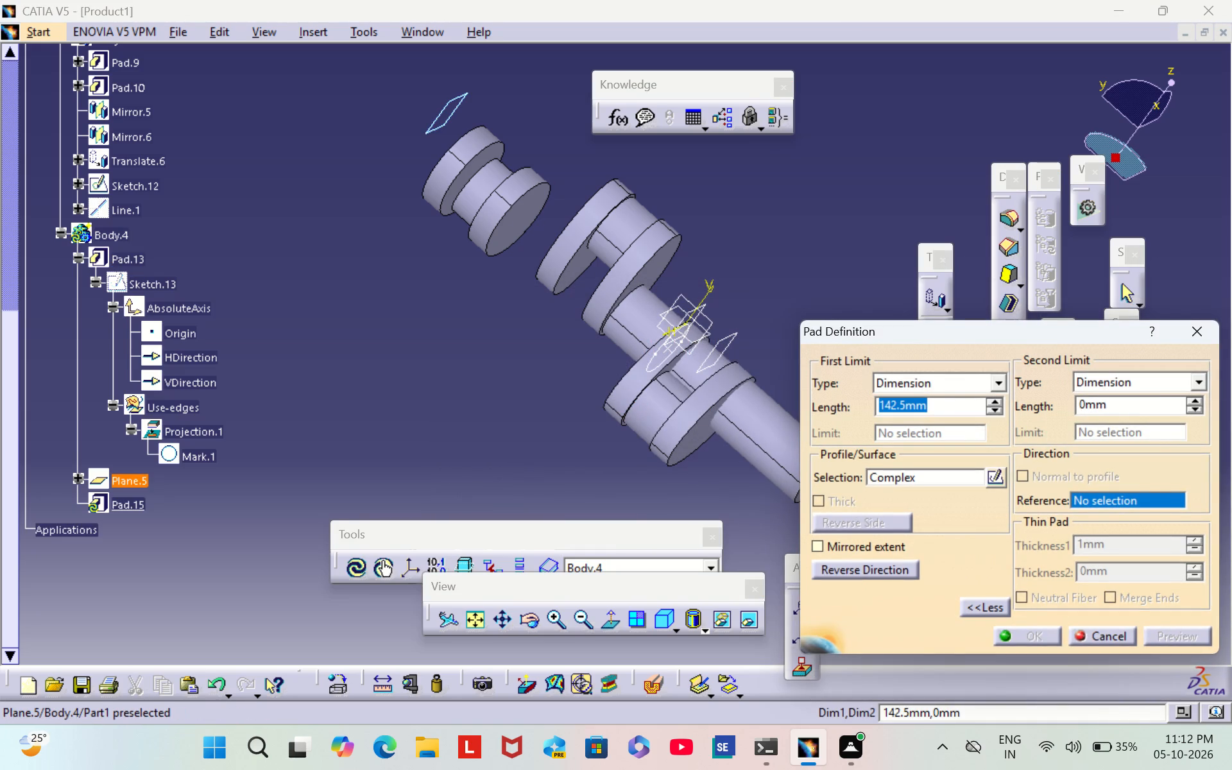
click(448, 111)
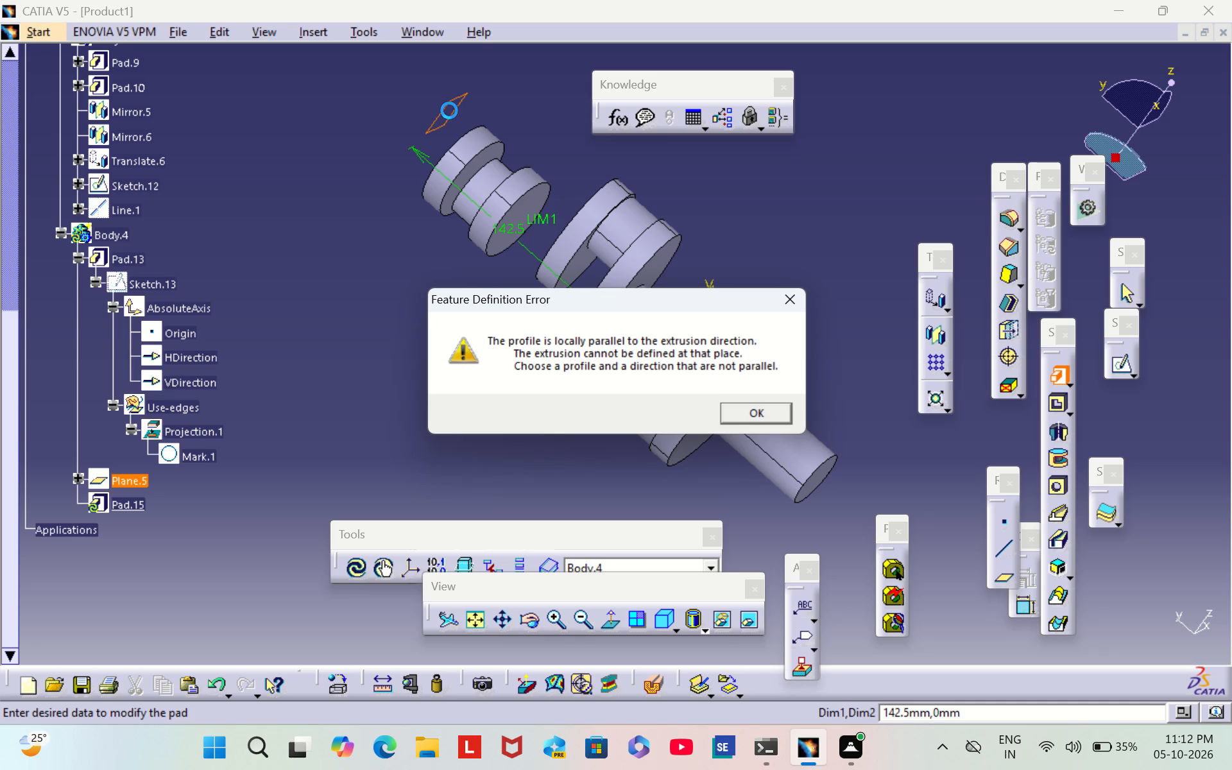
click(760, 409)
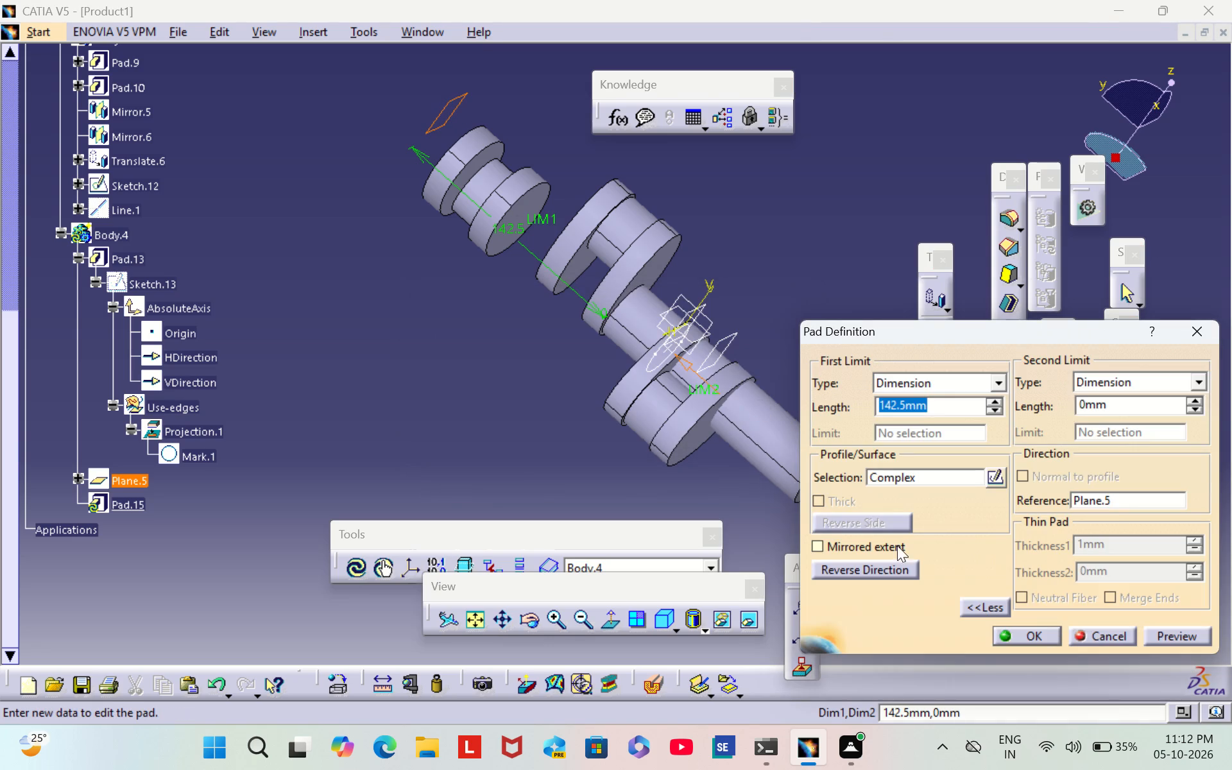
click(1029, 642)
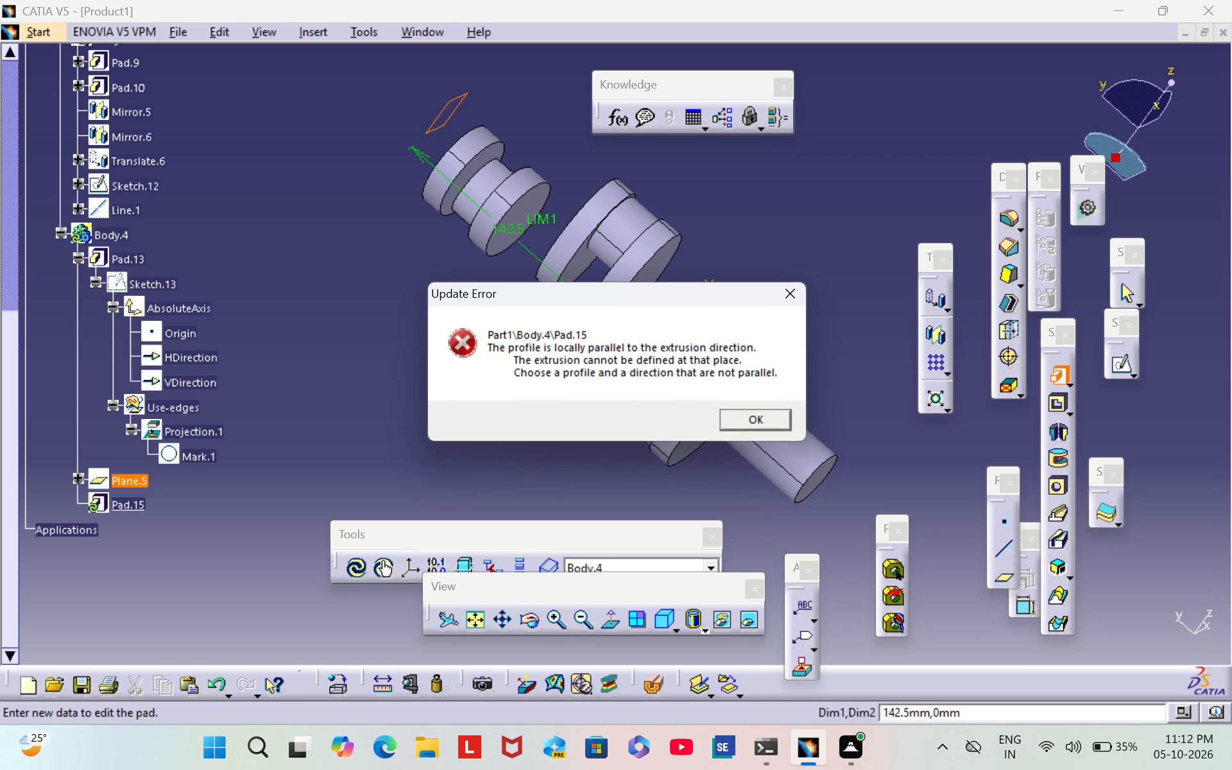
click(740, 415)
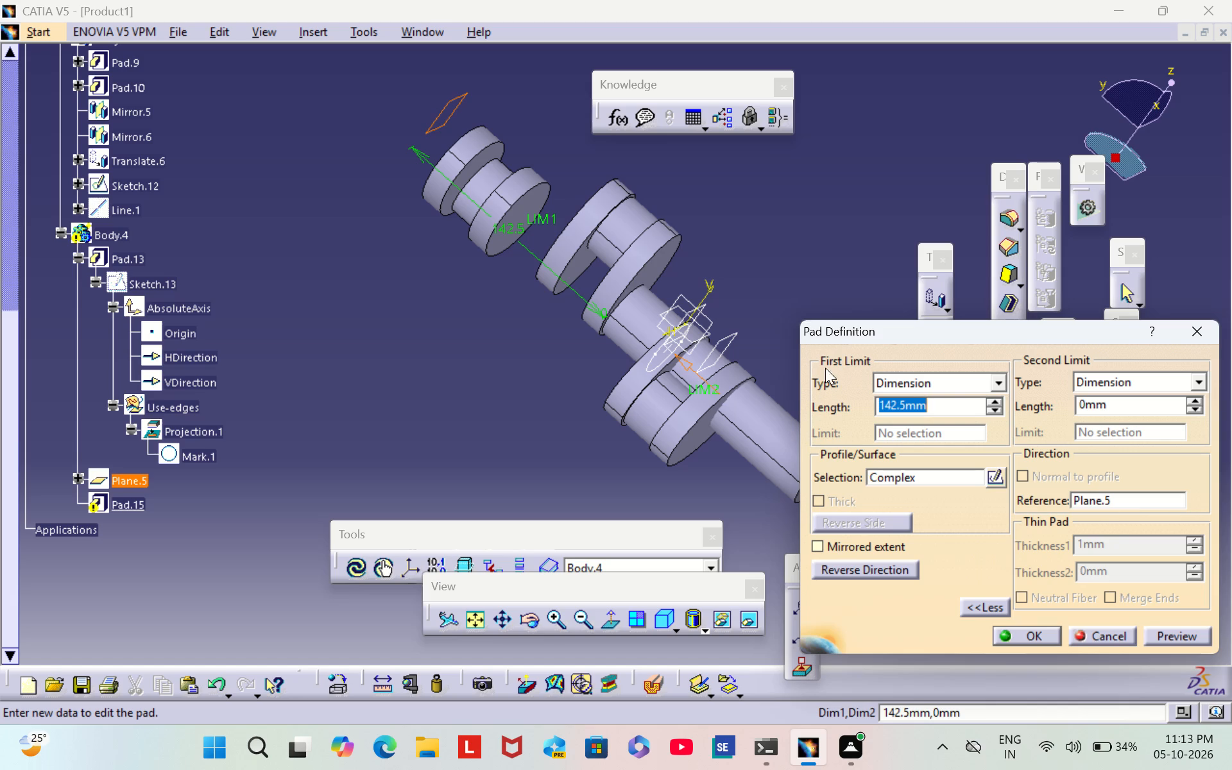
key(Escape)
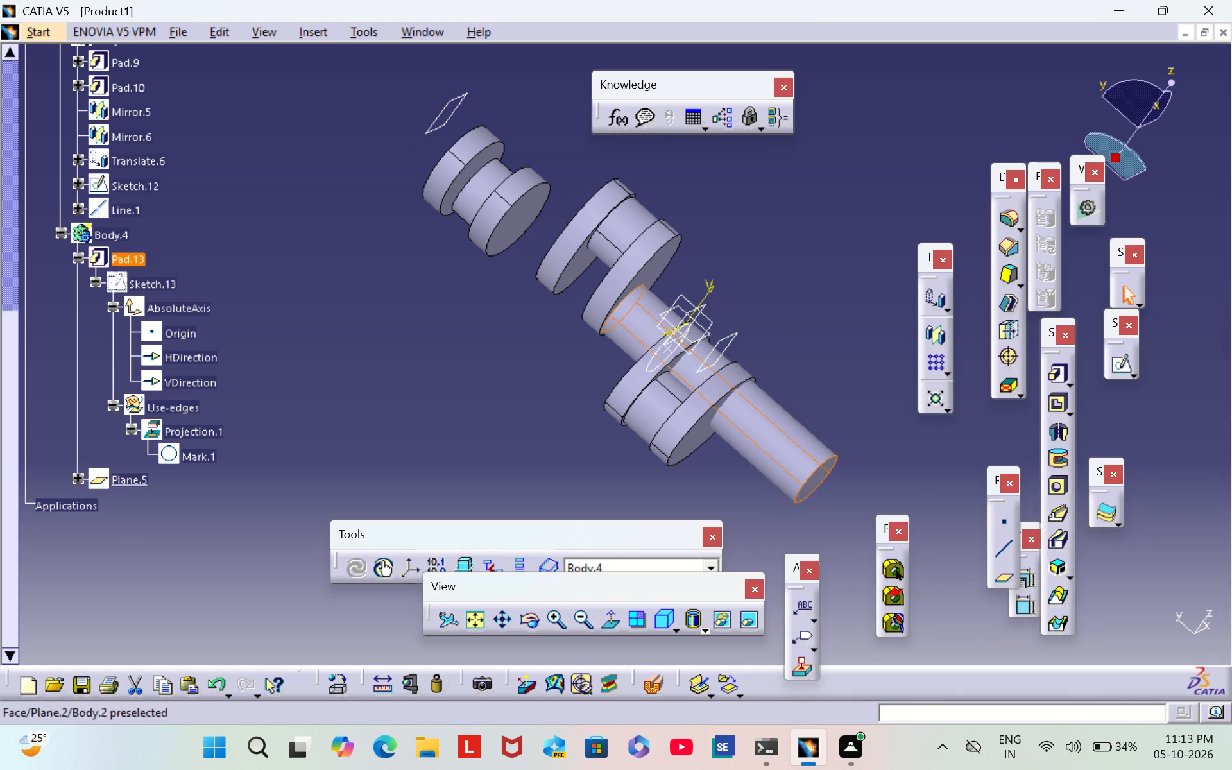
Mirror the Body.4 shaft about Plane.5.
click(769, 430)
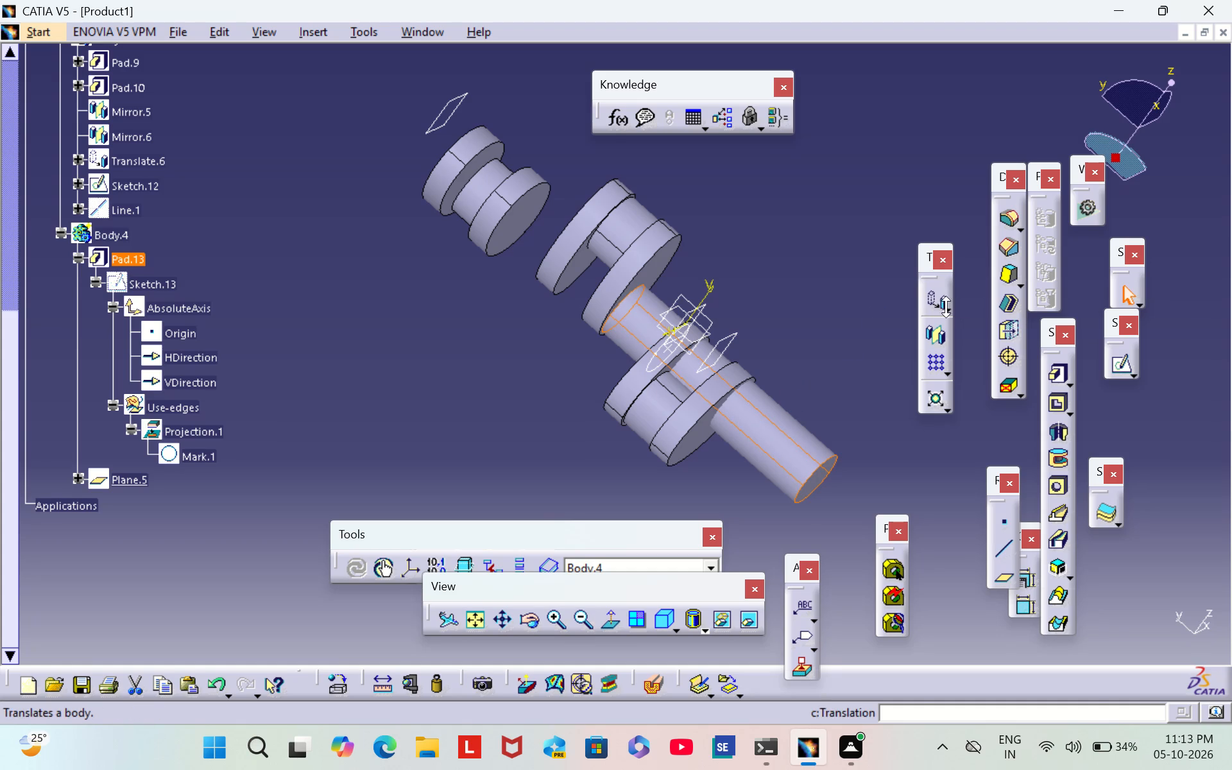
click(937, 340)
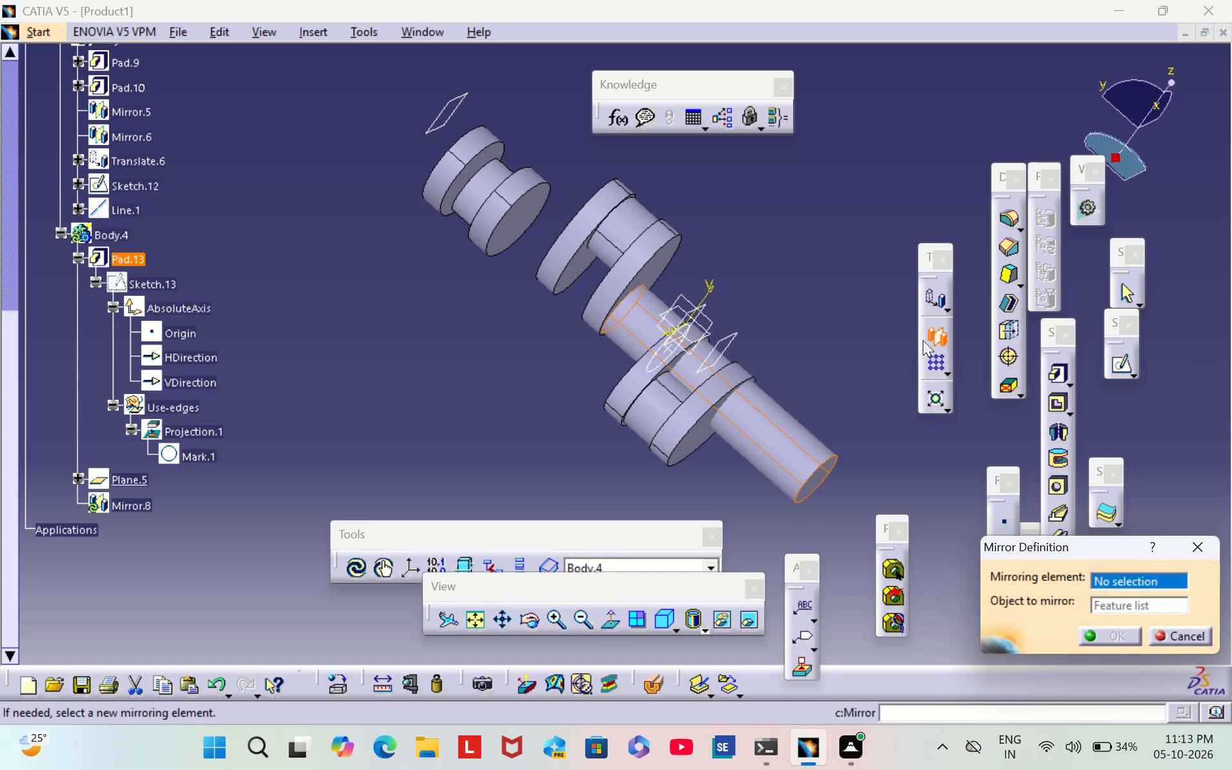
click(447, 114)
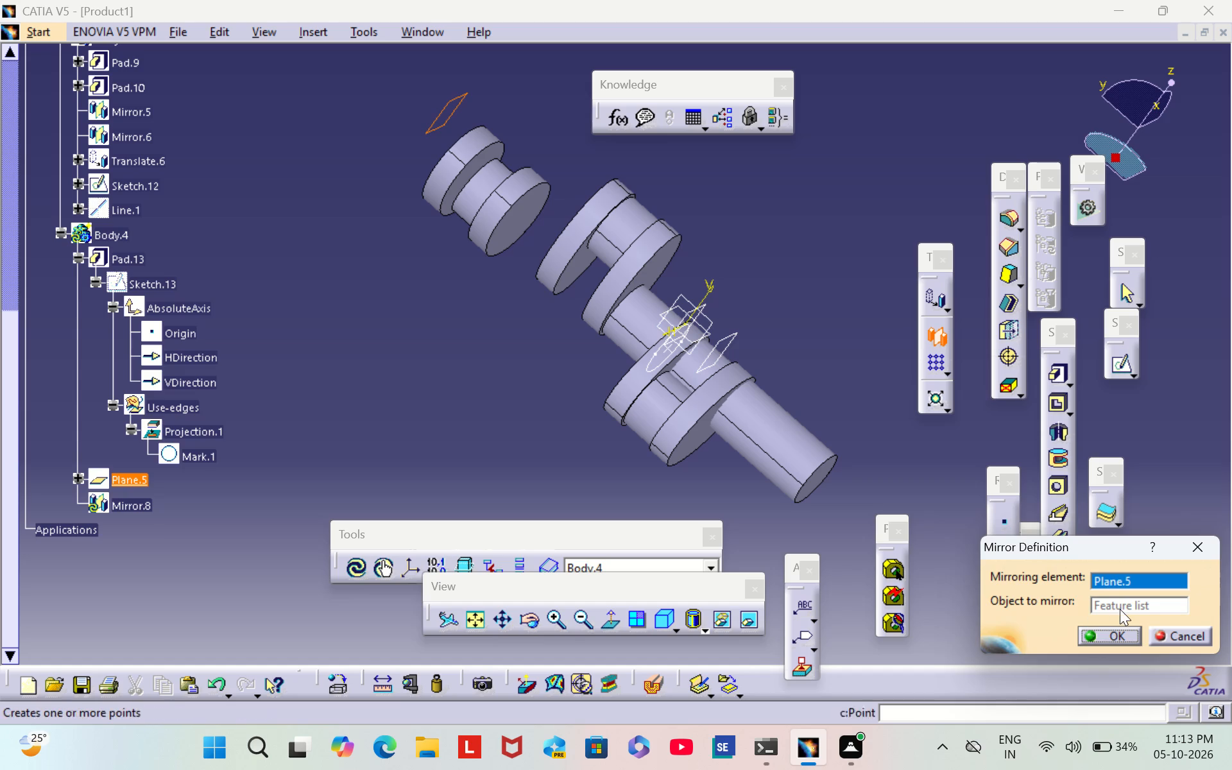
click(1129, 644)
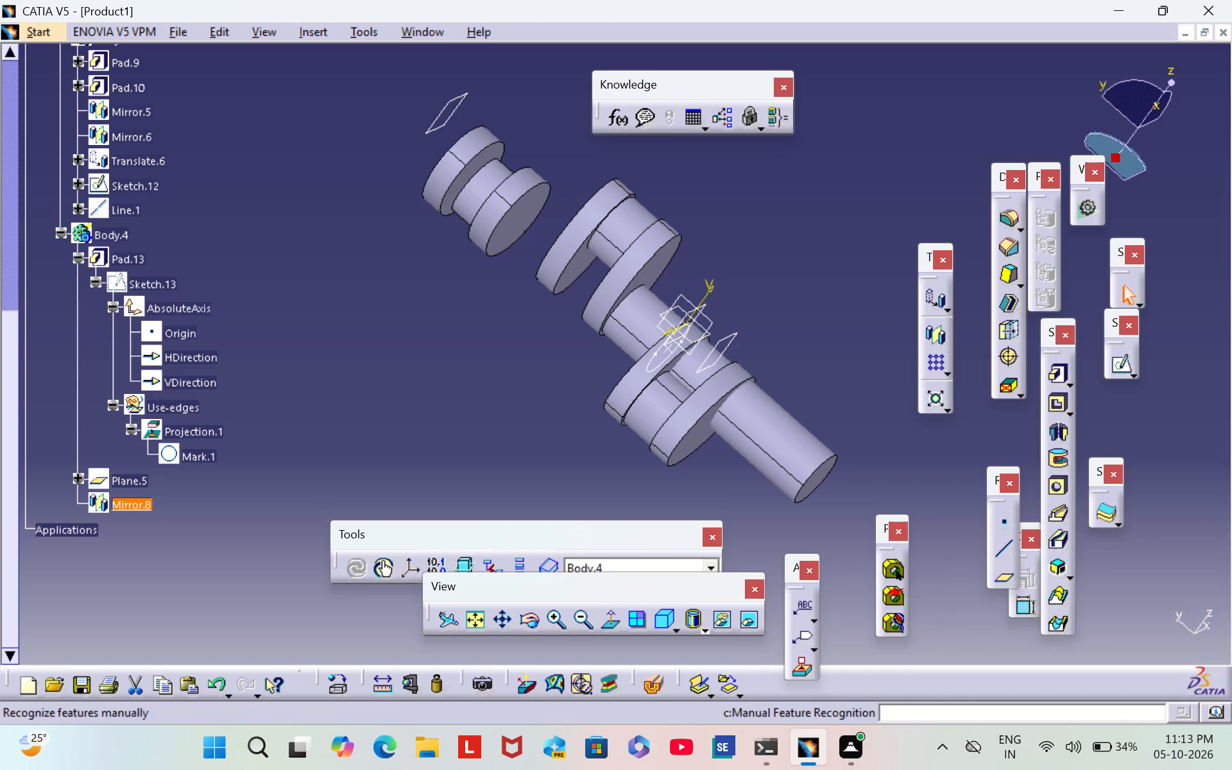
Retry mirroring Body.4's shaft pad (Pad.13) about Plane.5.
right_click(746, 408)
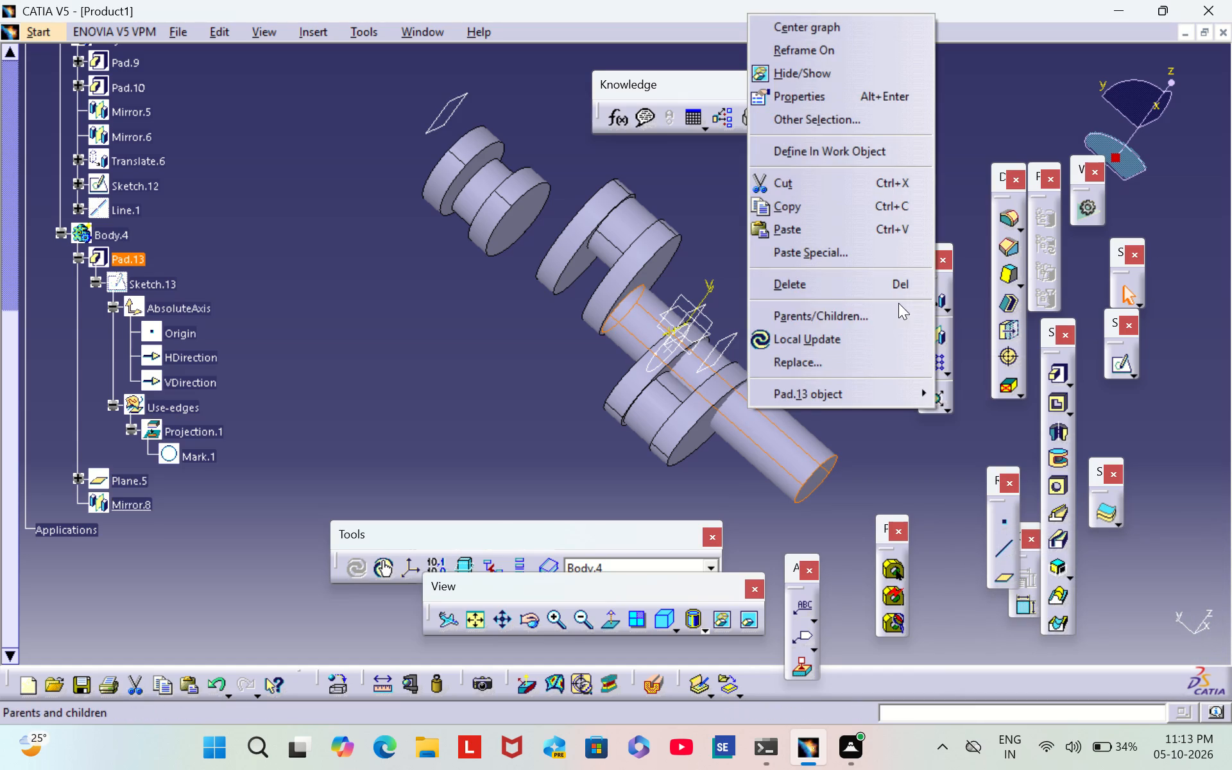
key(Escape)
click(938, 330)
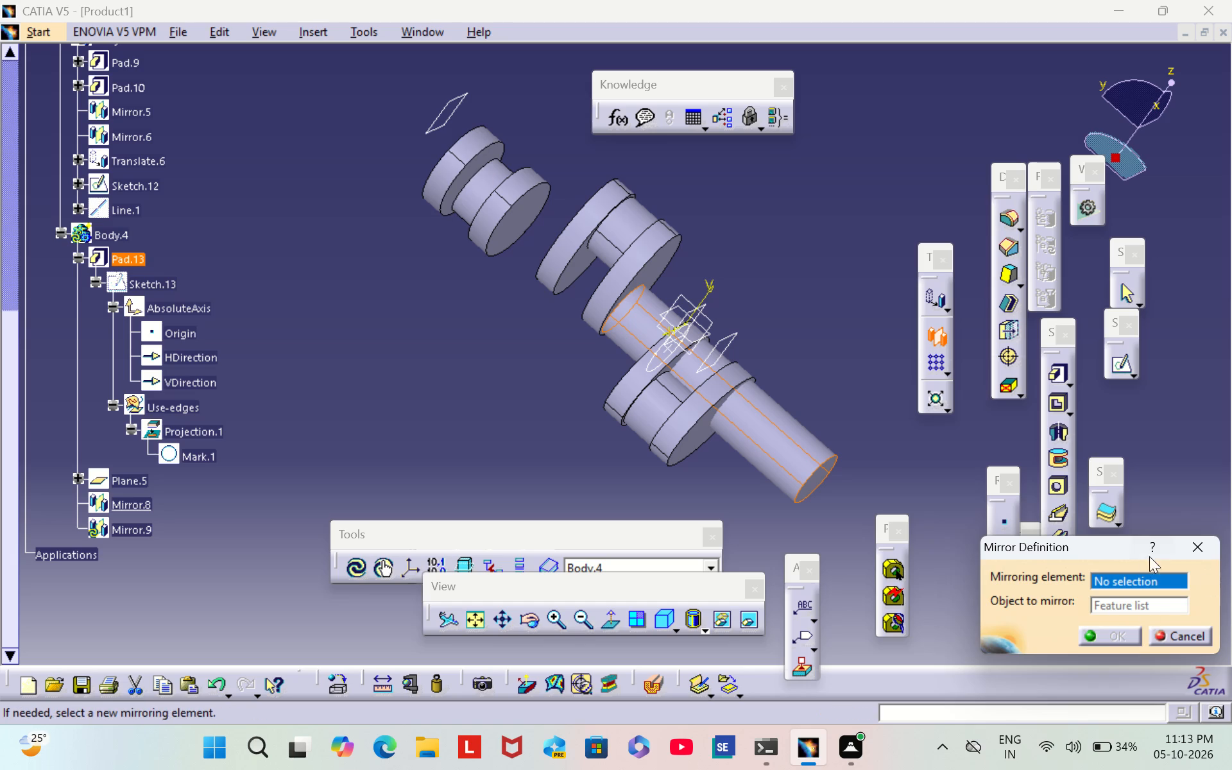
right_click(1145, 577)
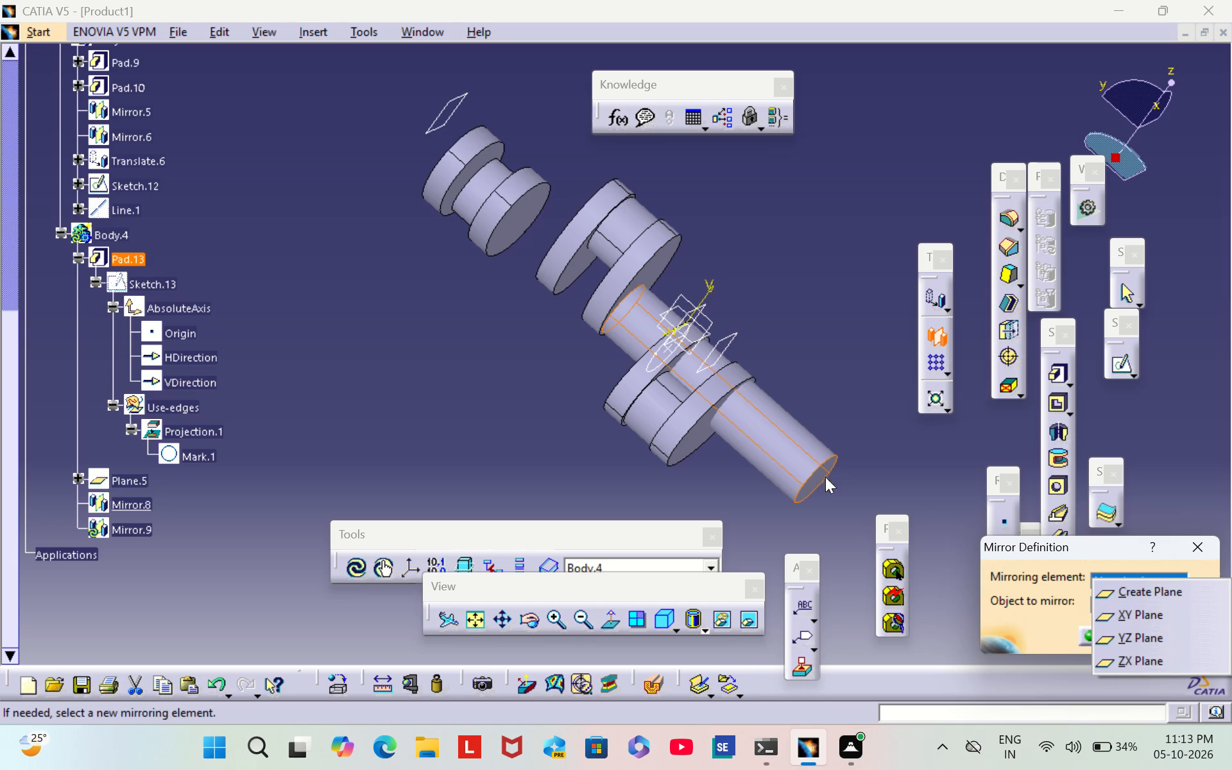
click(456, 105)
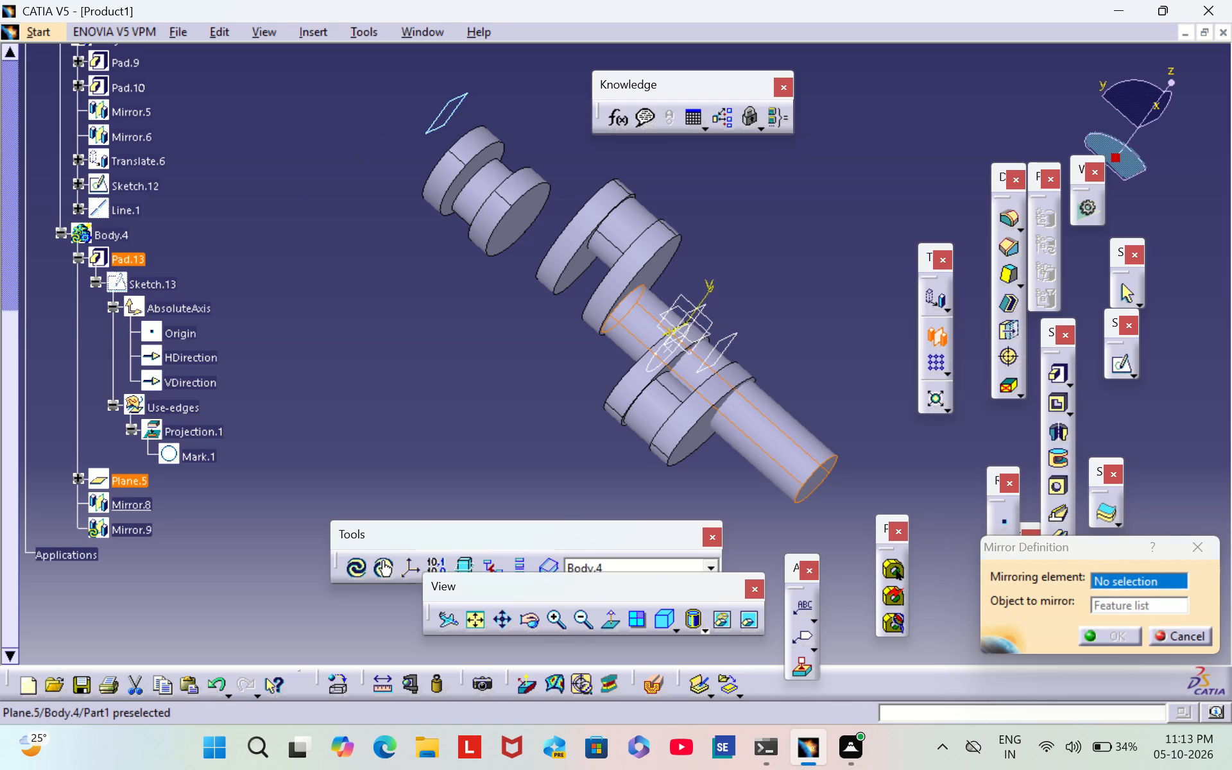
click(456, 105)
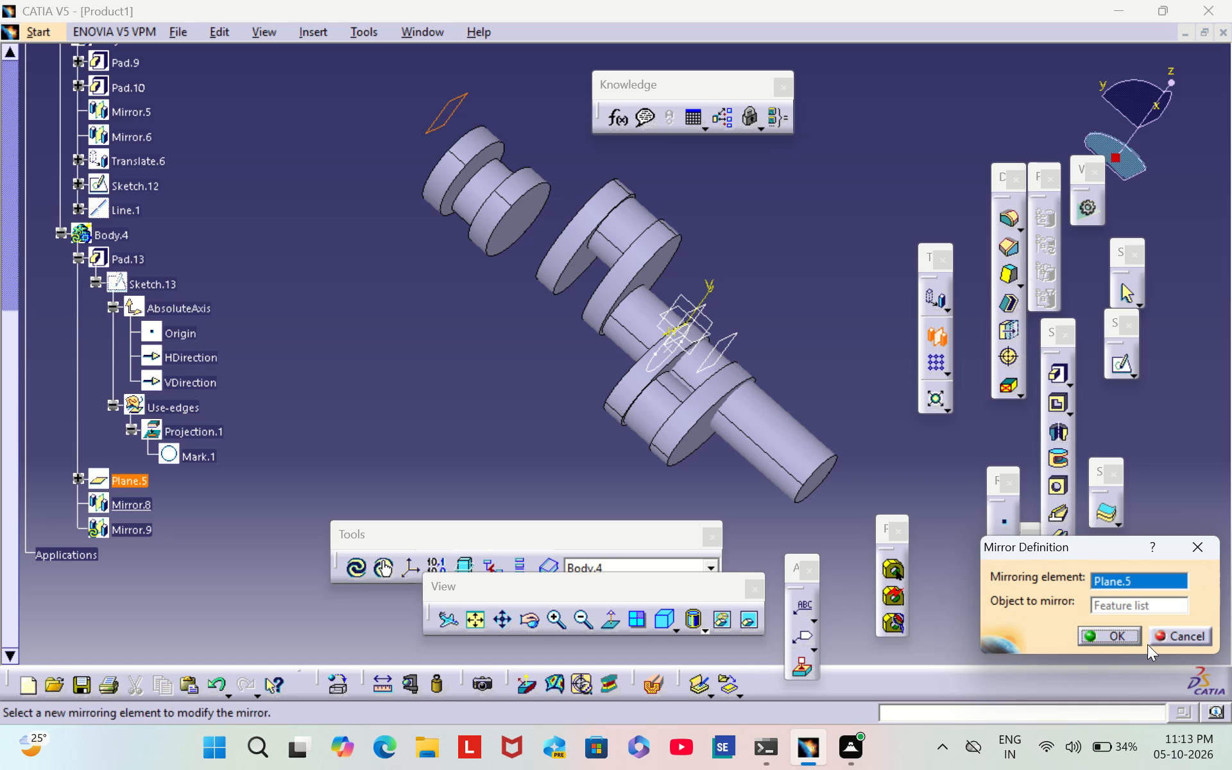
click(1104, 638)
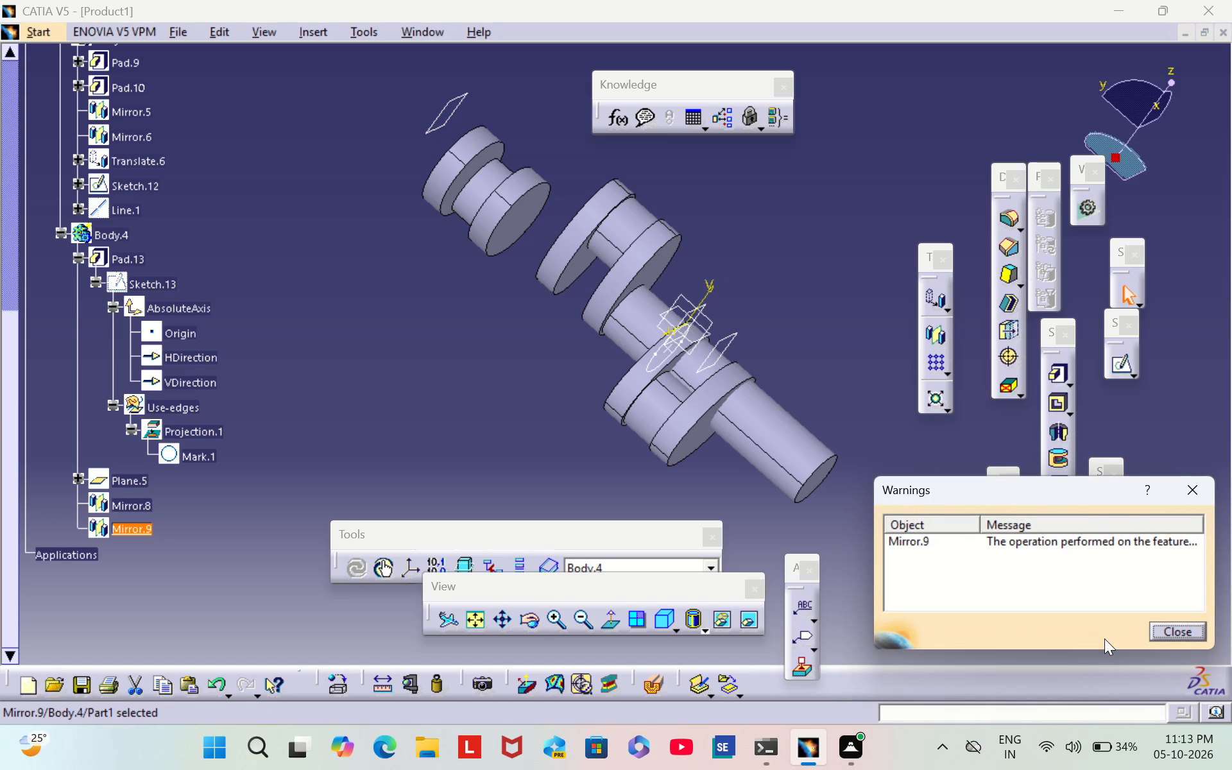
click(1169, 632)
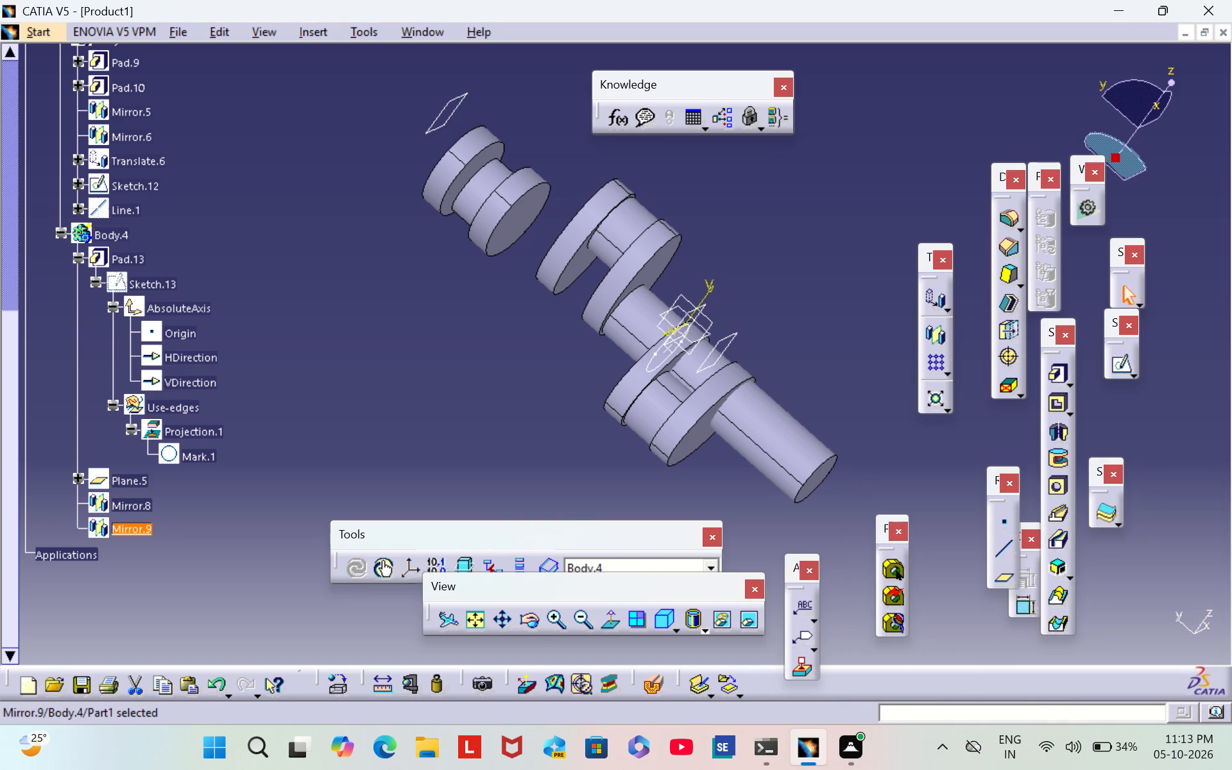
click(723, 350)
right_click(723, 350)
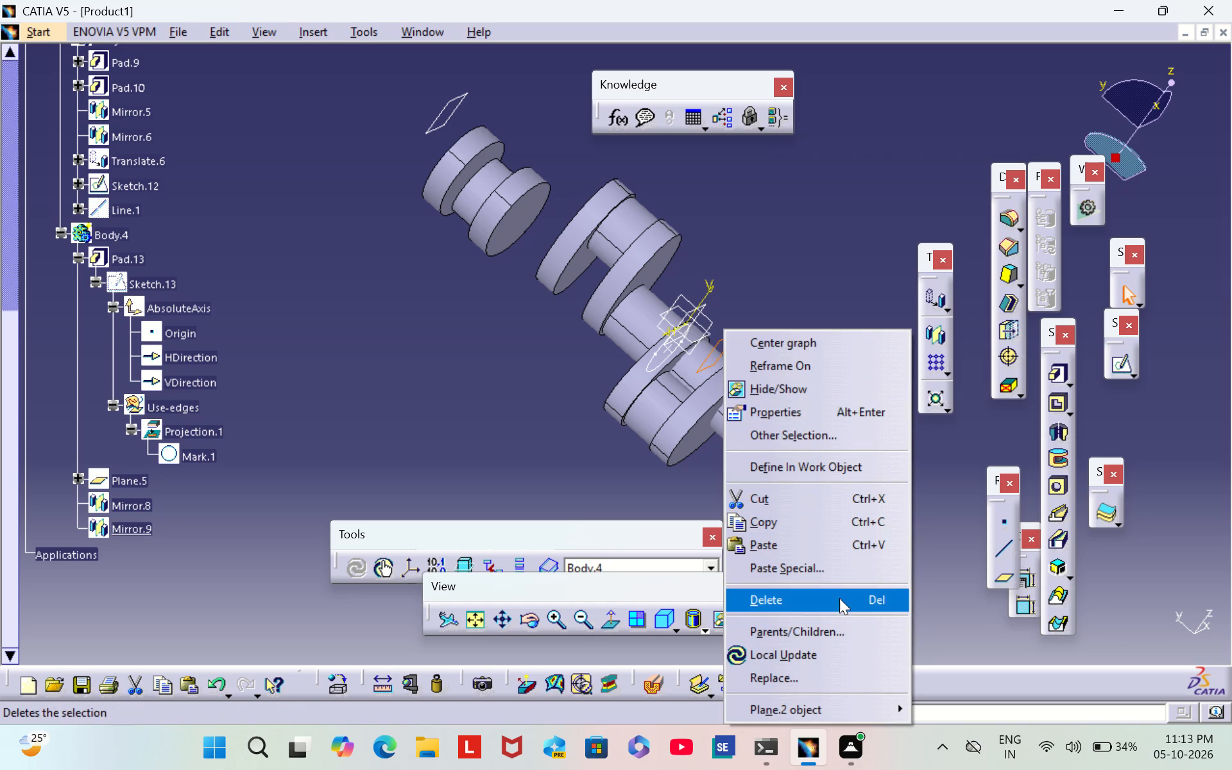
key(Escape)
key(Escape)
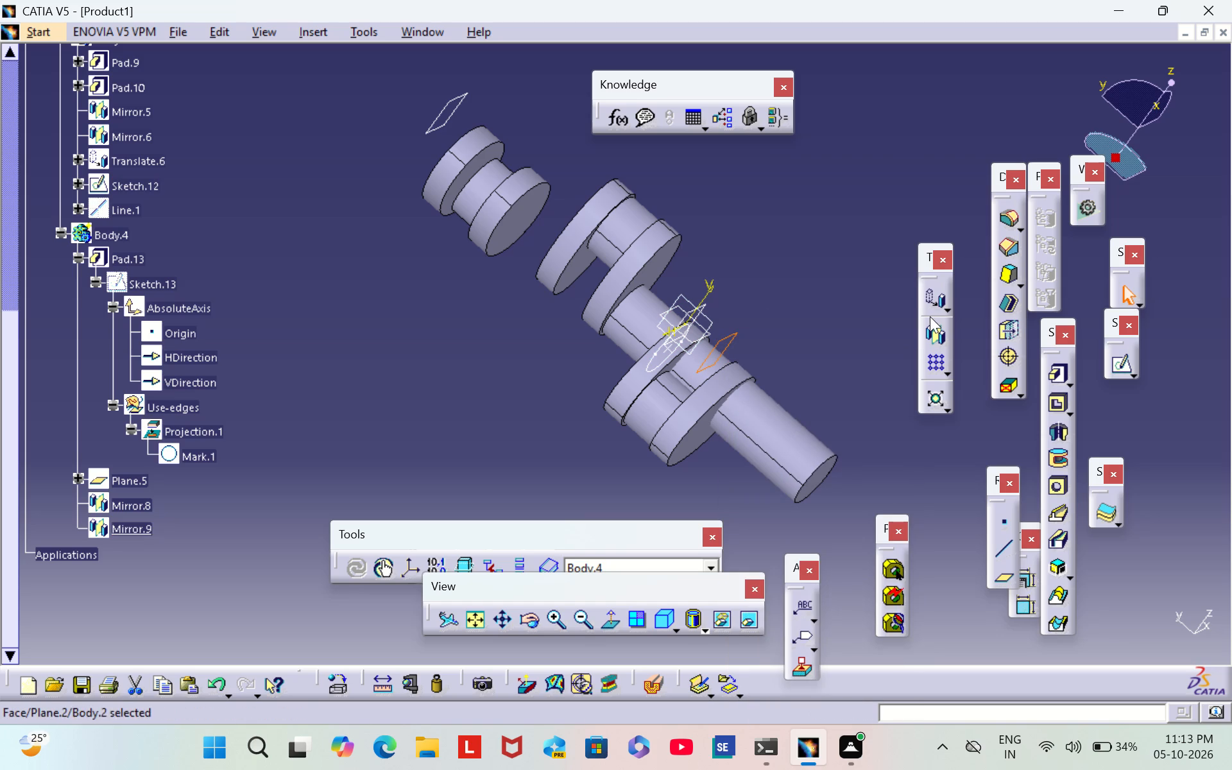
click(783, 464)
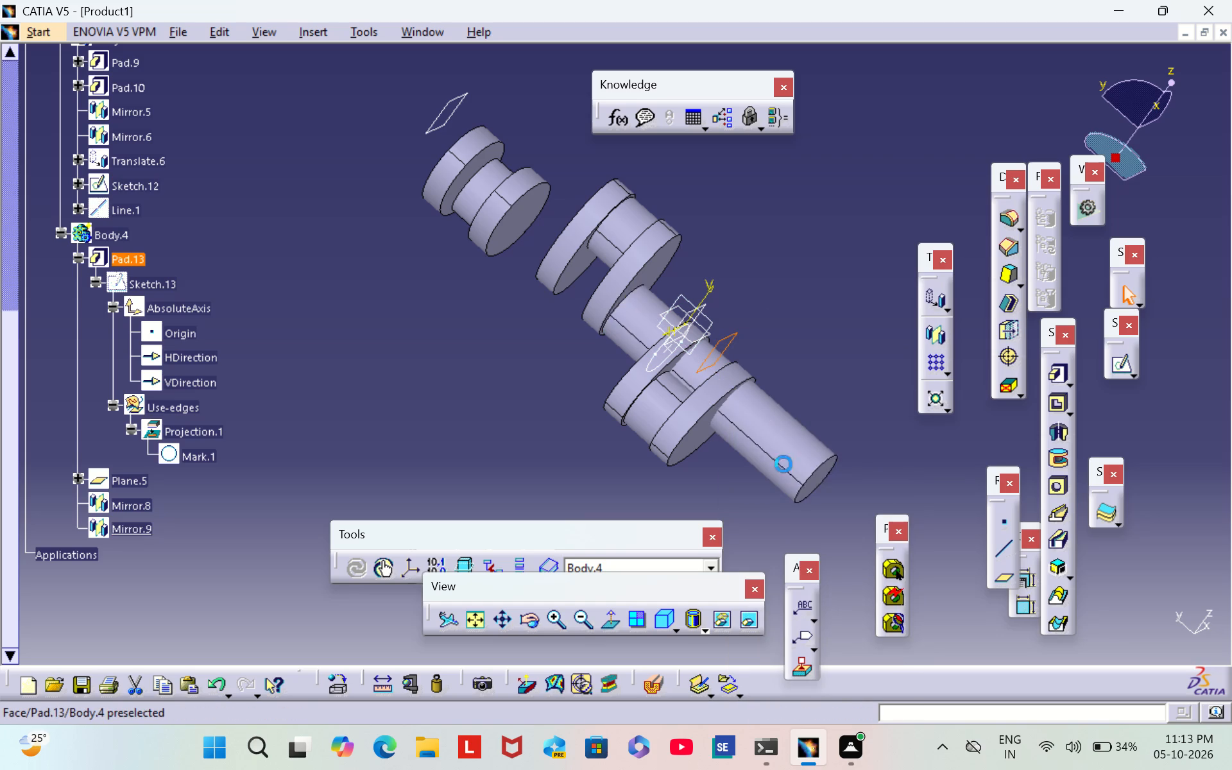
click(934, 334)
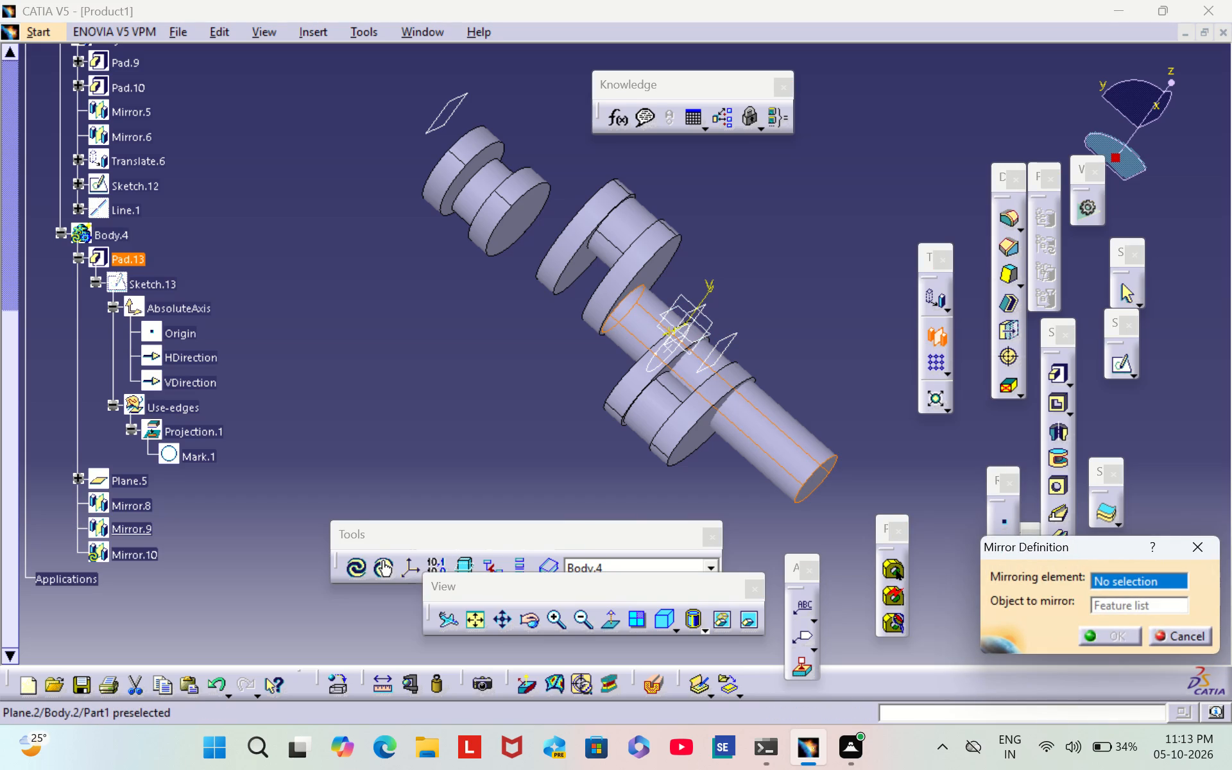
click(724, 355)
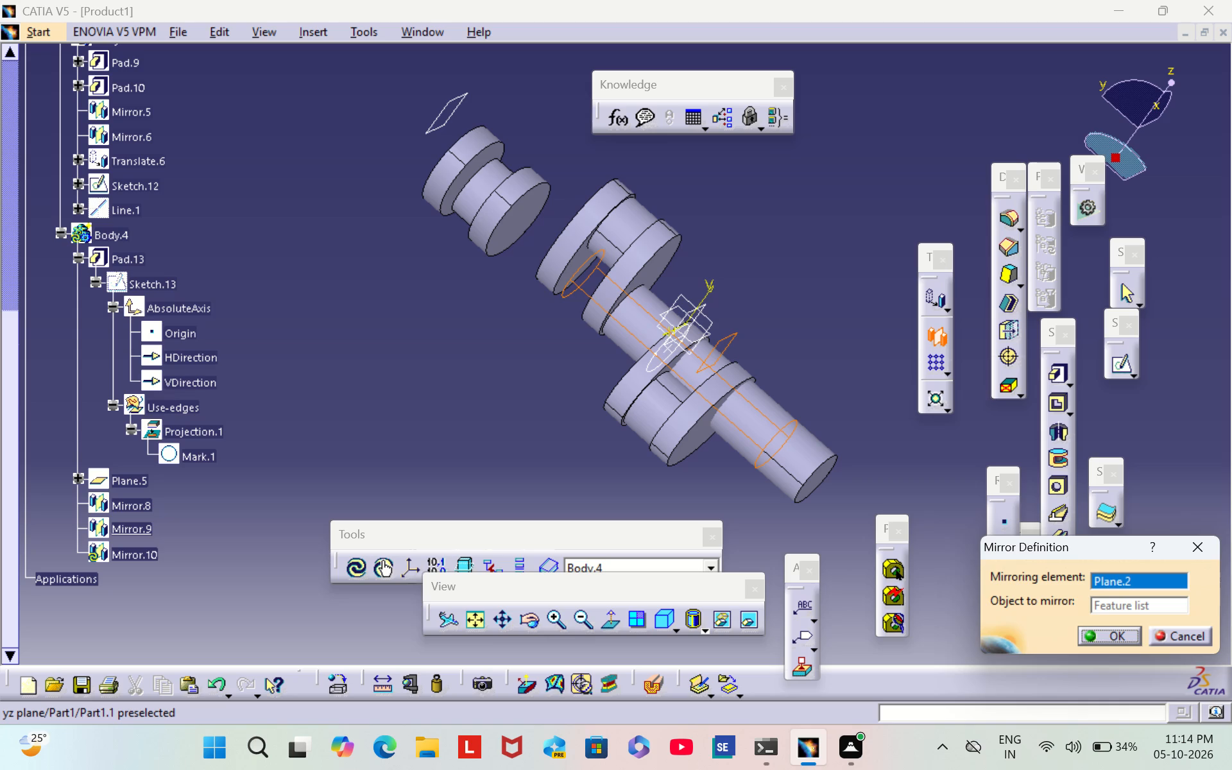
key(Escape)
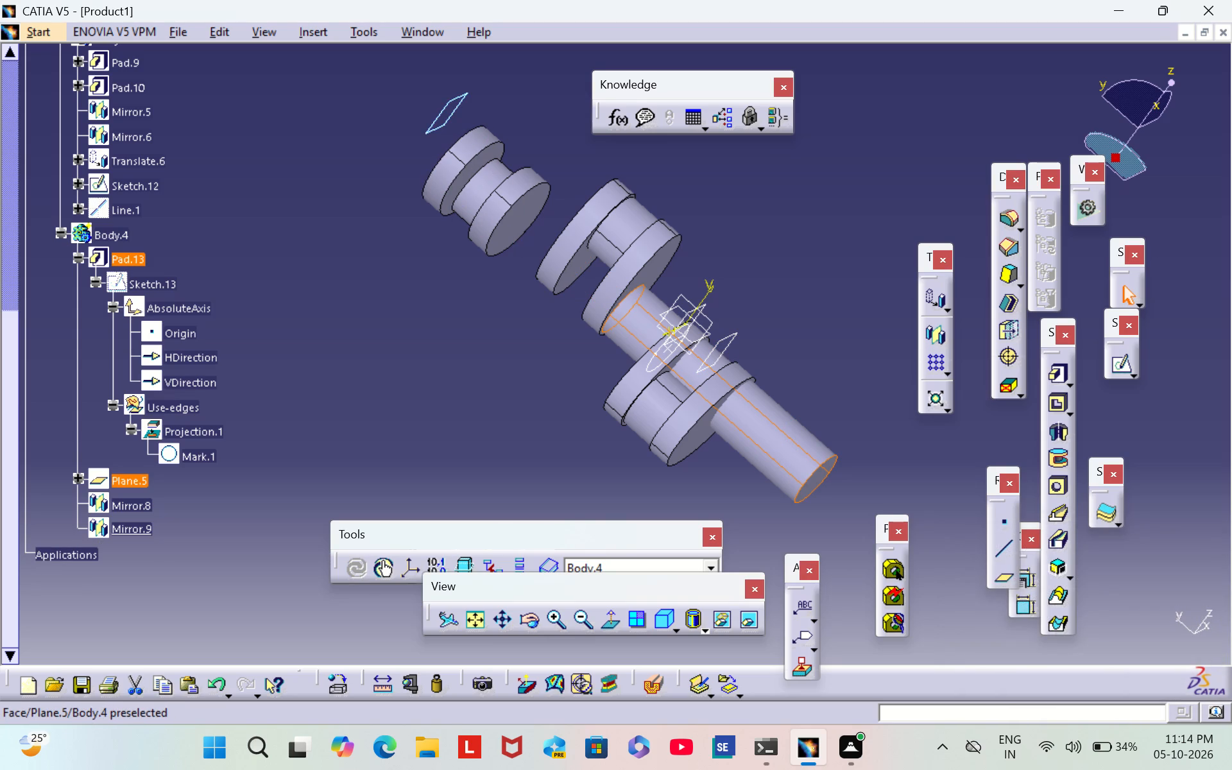
Delete Plane.5 from Body.4 together with all its children, the two mirror features.
click(443, 116)
right_click(443, 116)
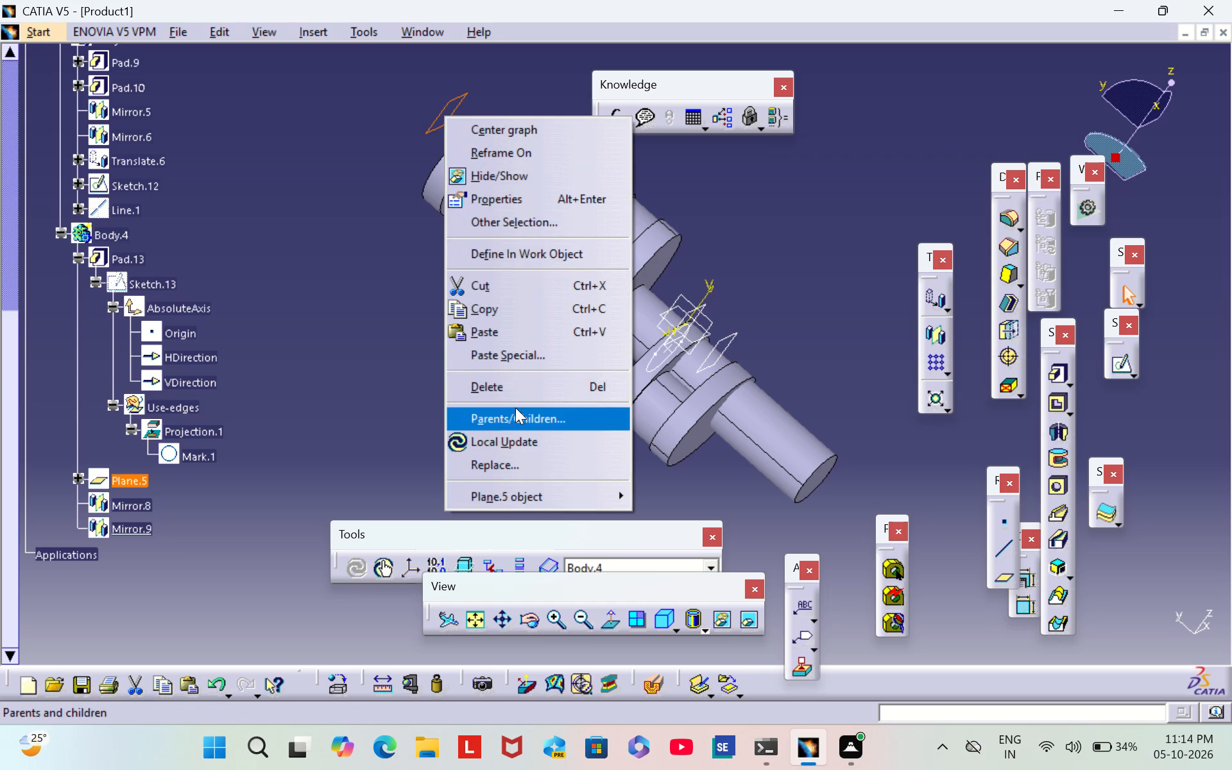
click(510, 392)
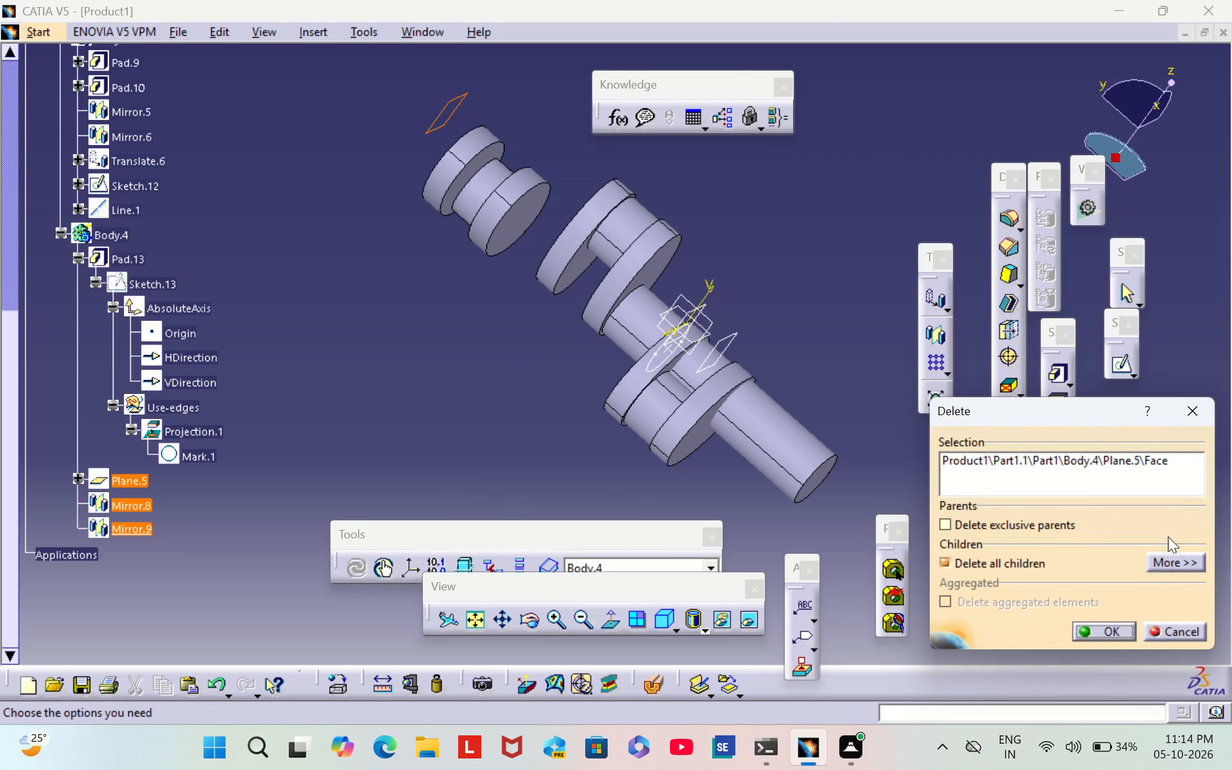
click(1104, 629)
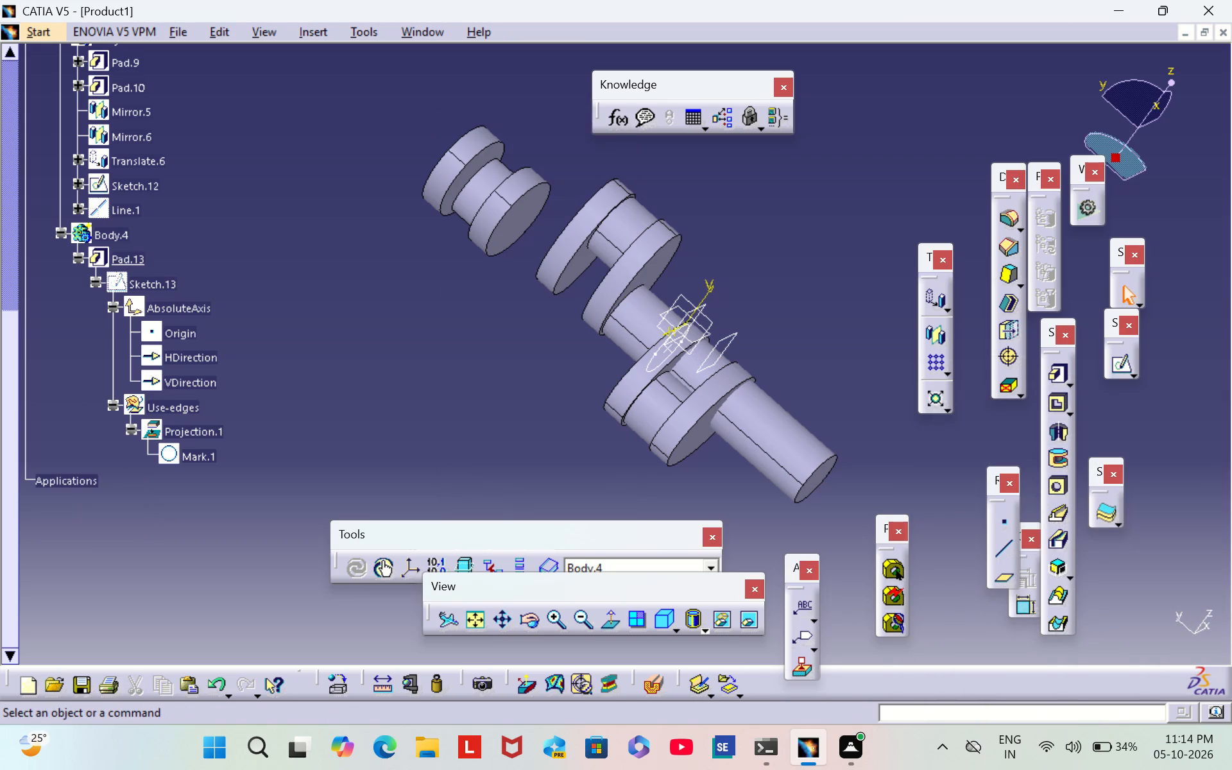
Create a plane in Body.4 offset 60 mm from Plane.2, on the side of the other disc bodies.
click(1009, 581)
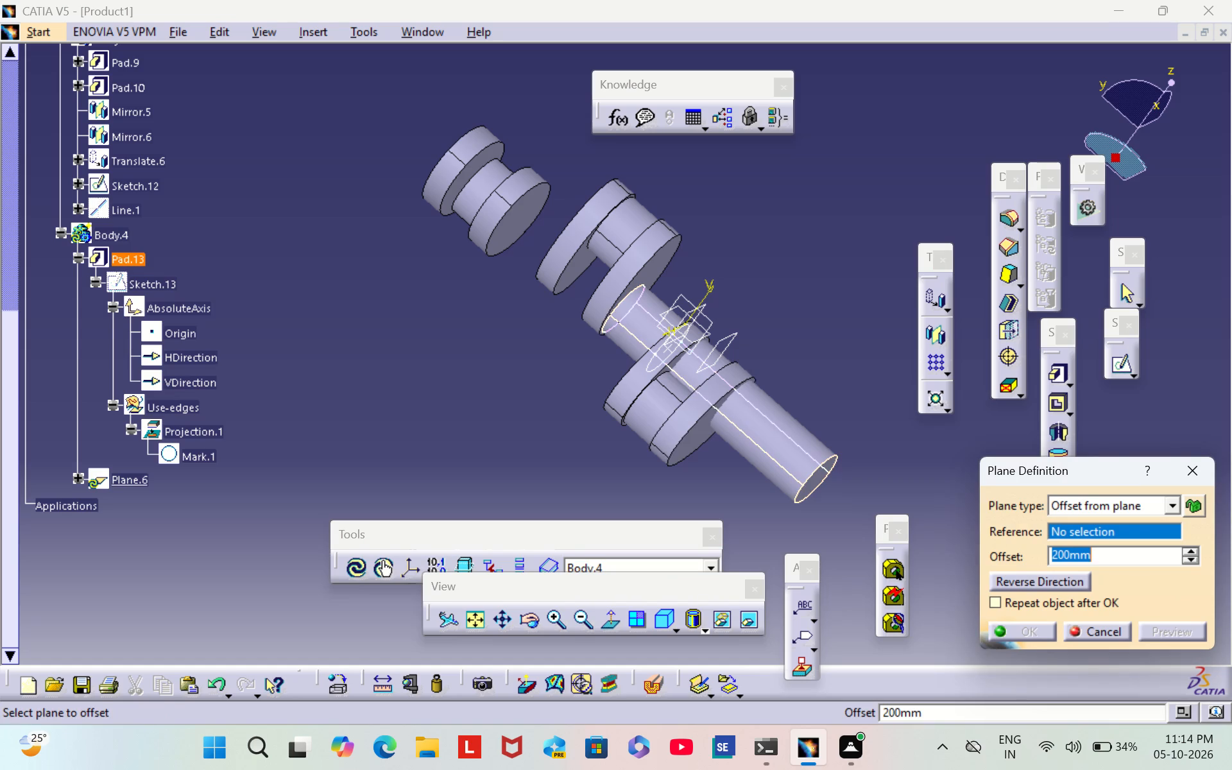
click(724, 349)
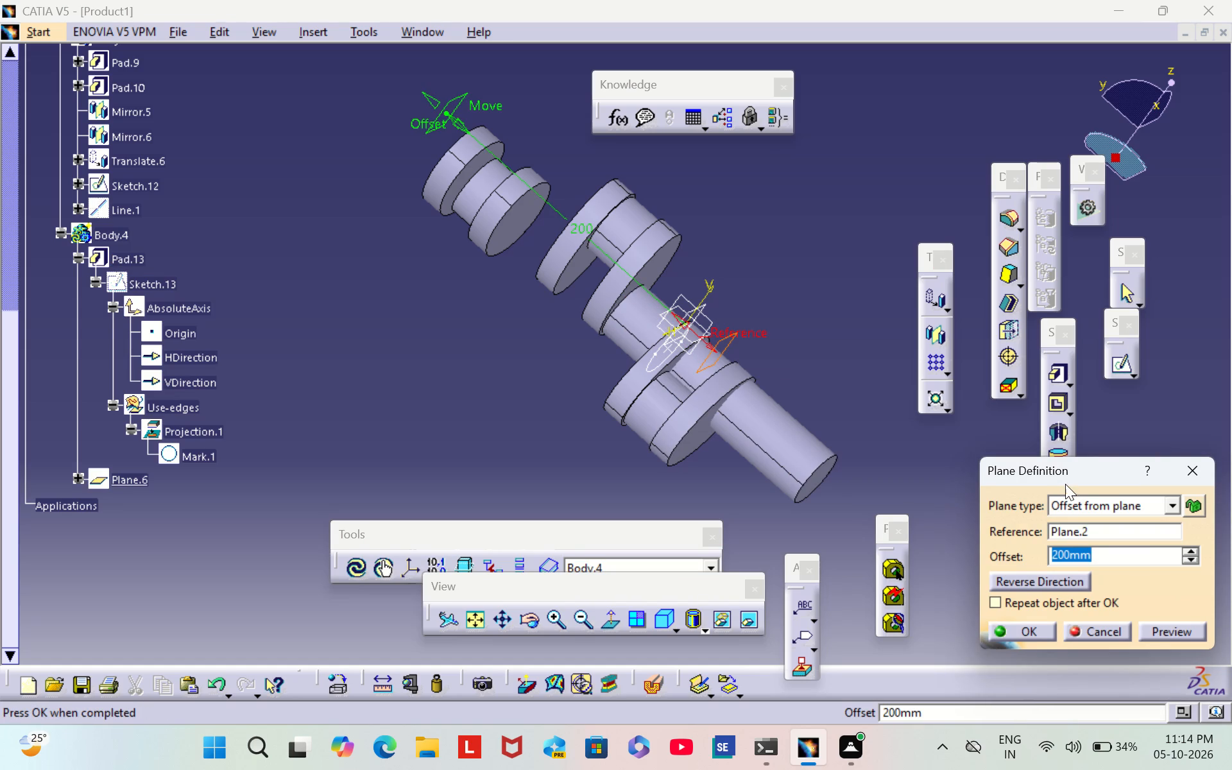
key(BackSpace)
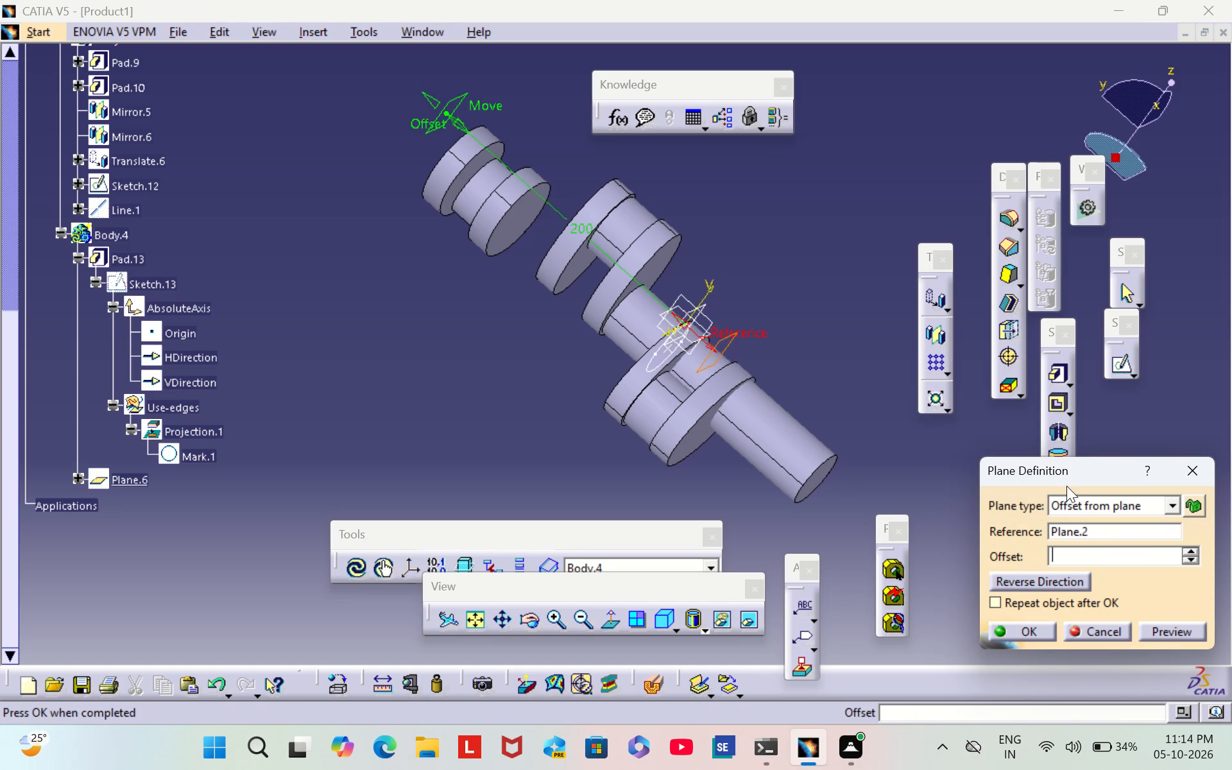
key(5)
key(BackSpace)
text(60)
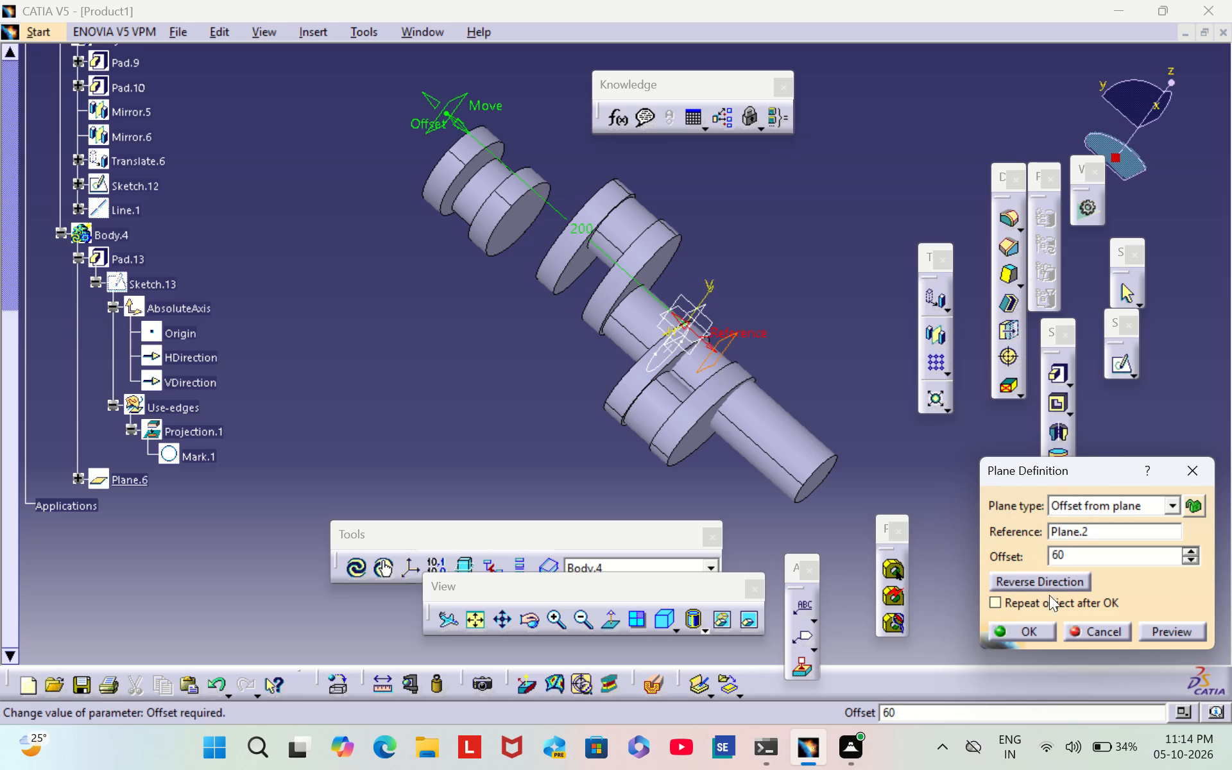
click(1029, 637)
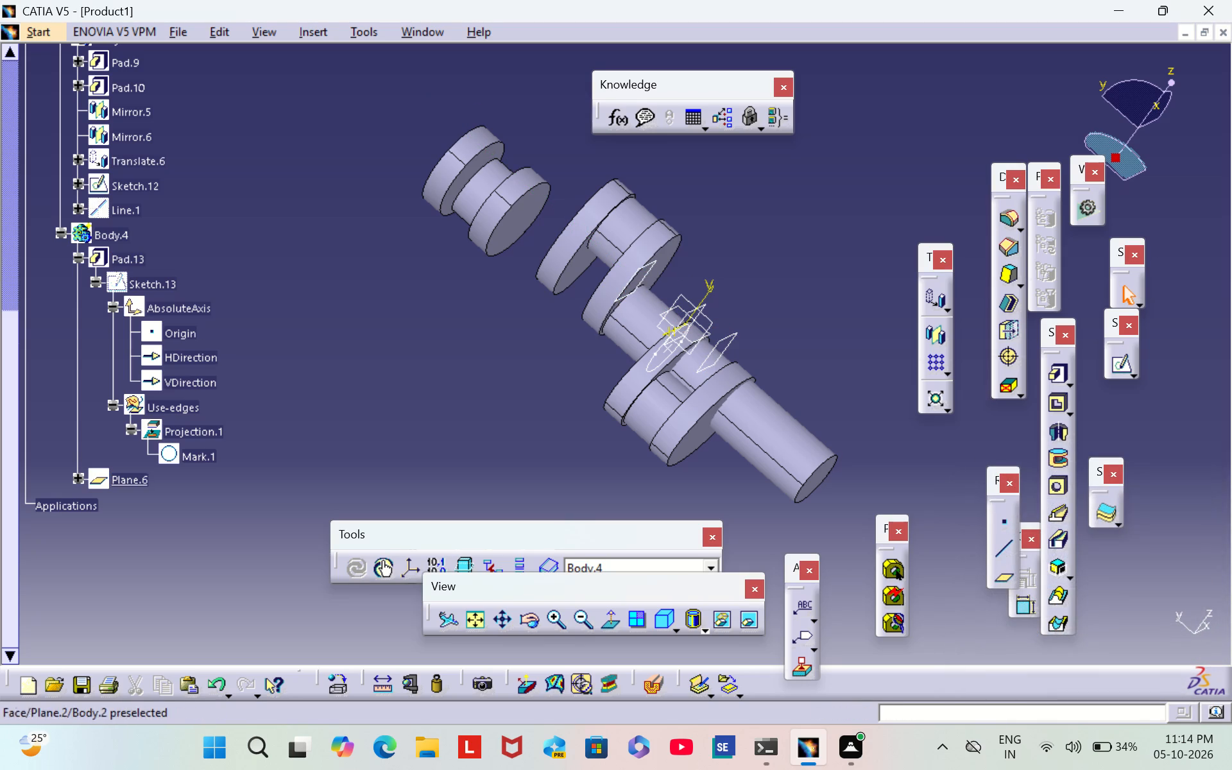
Mirror Body.4's shaft pad (Pad.13) about the 60 mm offset plane.
click(764, 425)
click(941, 332)
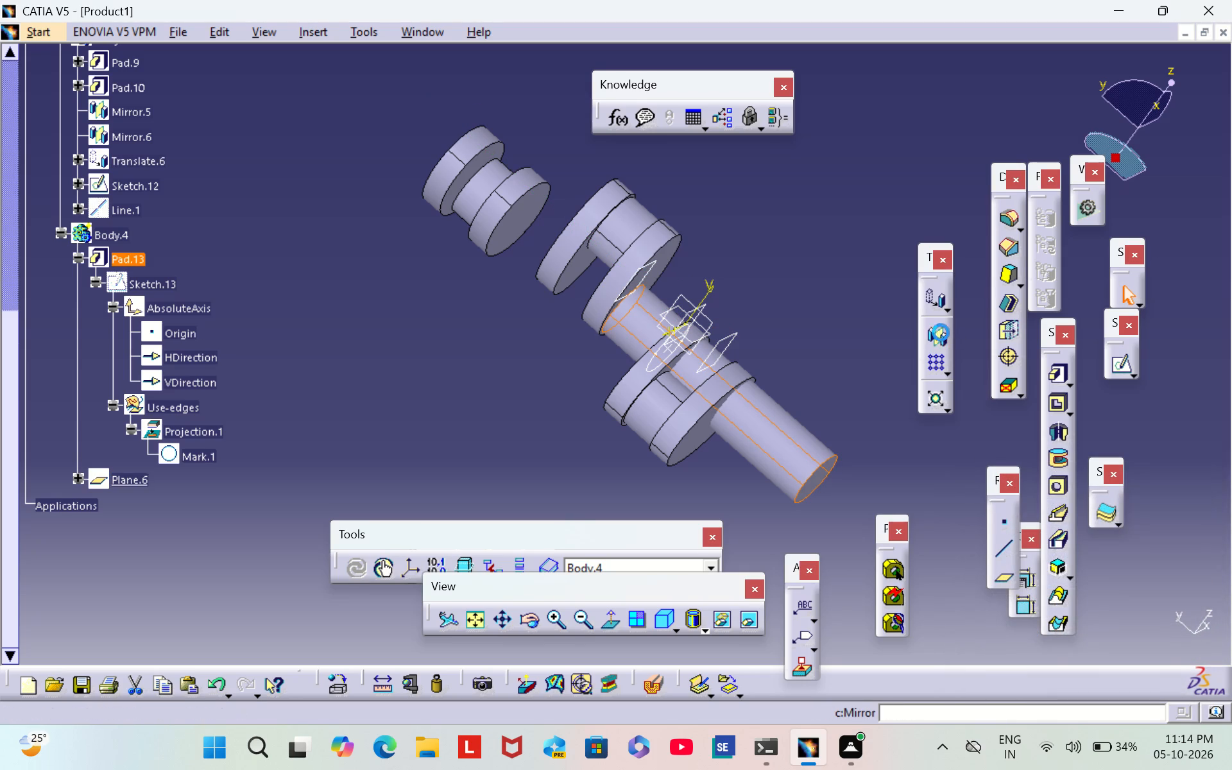
click(647, 273)
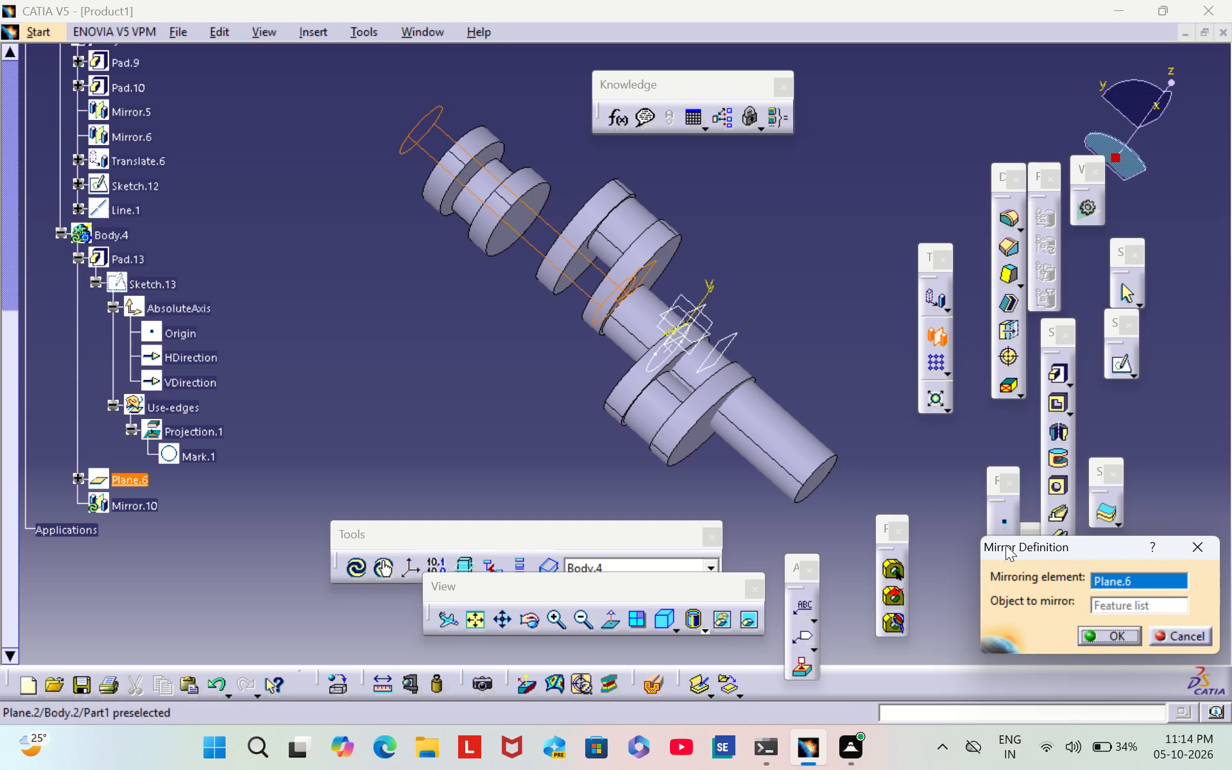
click(1106, 635)
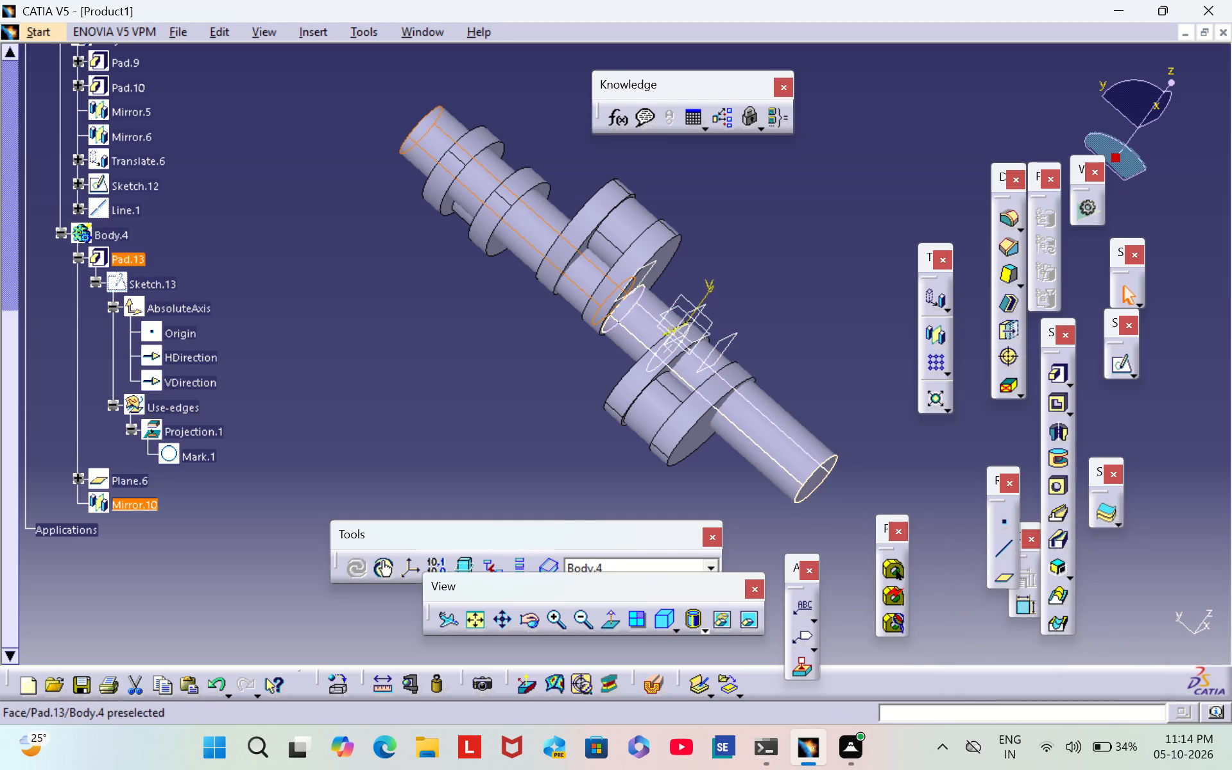
click(757, 277)
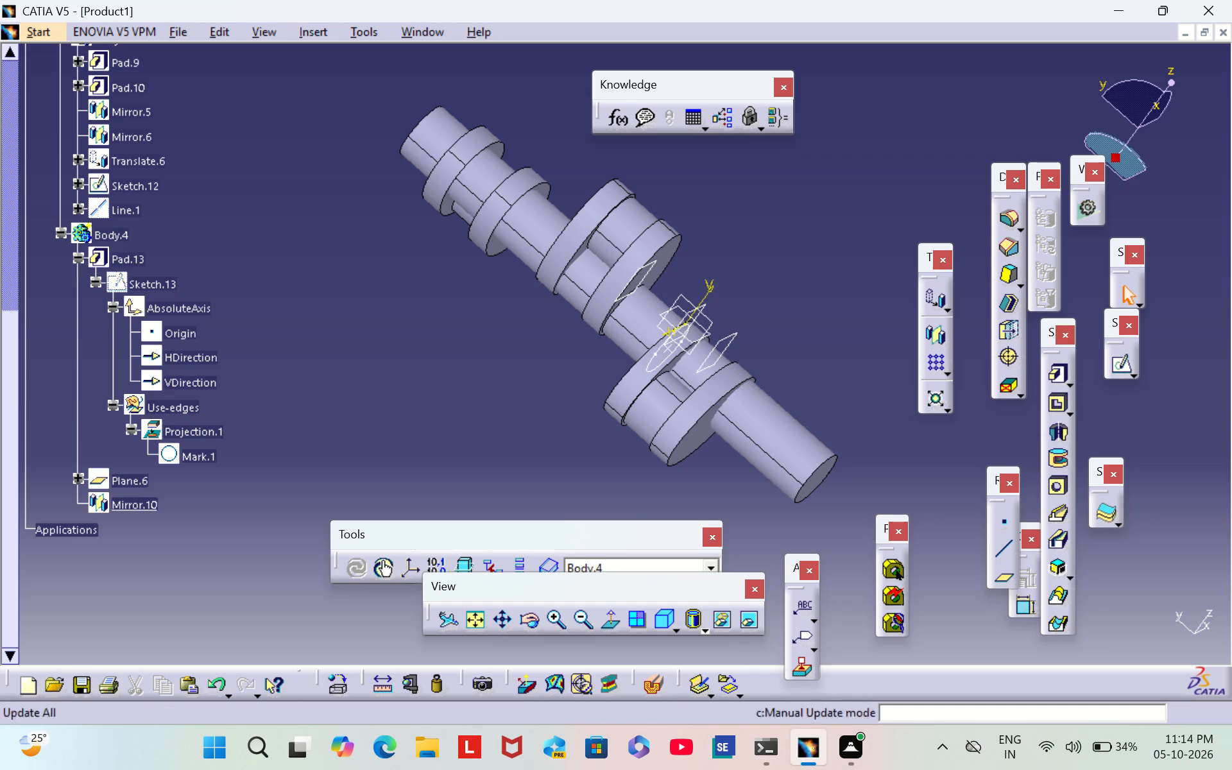
Examine the crankshaft from several angles, checking how the mirrored shaft runs through the three disc bodies.
click(519, 619)
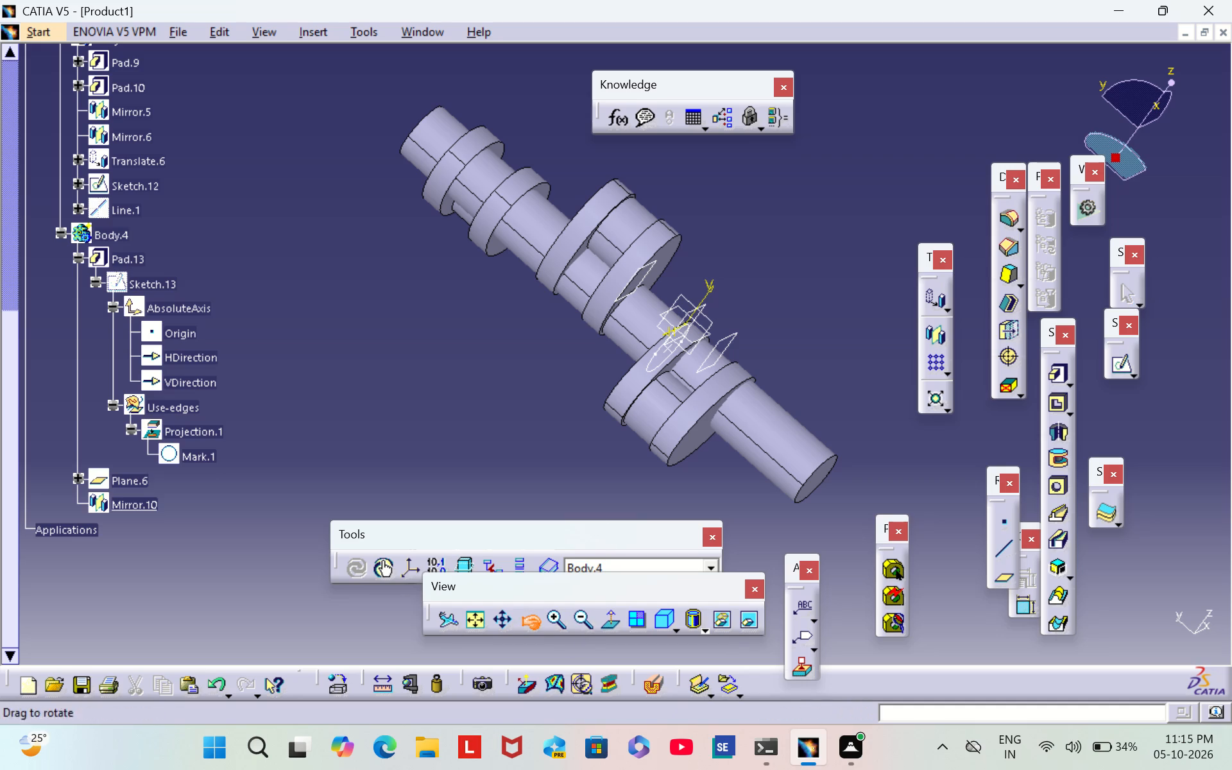
middle_drag(818, 371, 720, 329)
scroll(818, 371, down, 1)
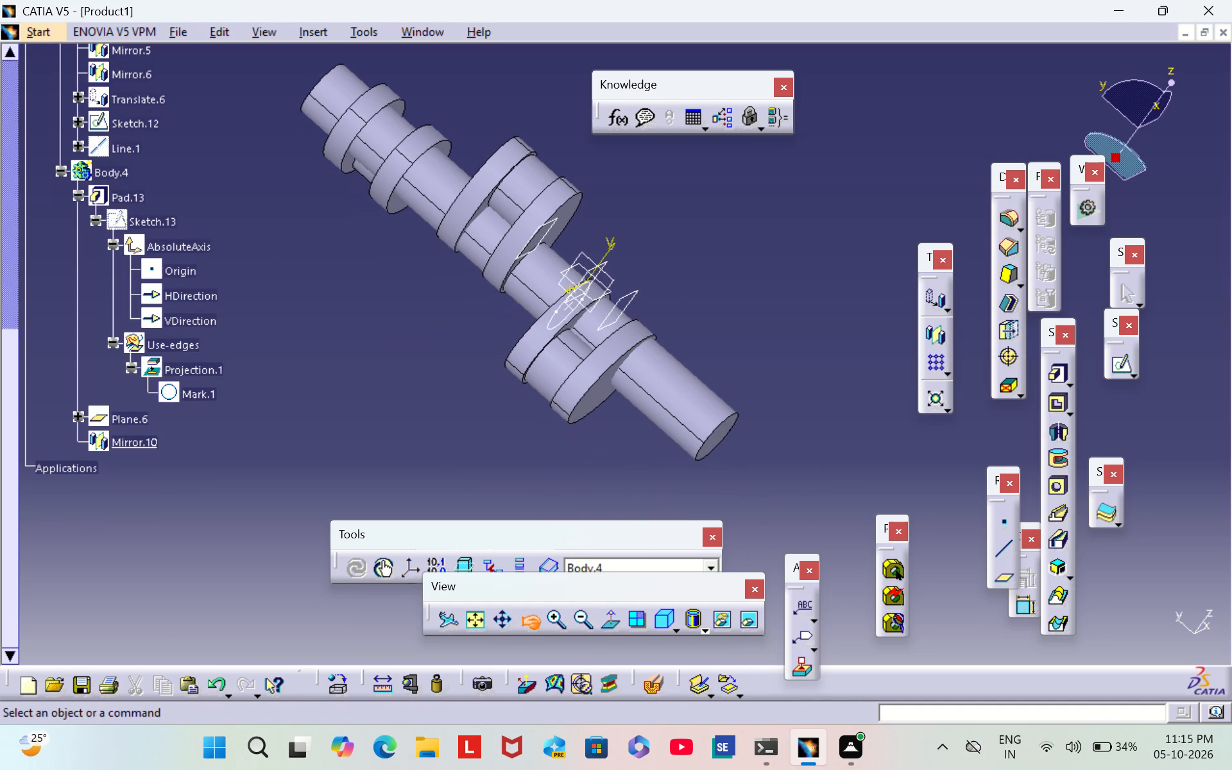
right_drag(725, 322, 683, 438)
drag(805, 345, 639, 438)
drag(610, 418, 606, 413)
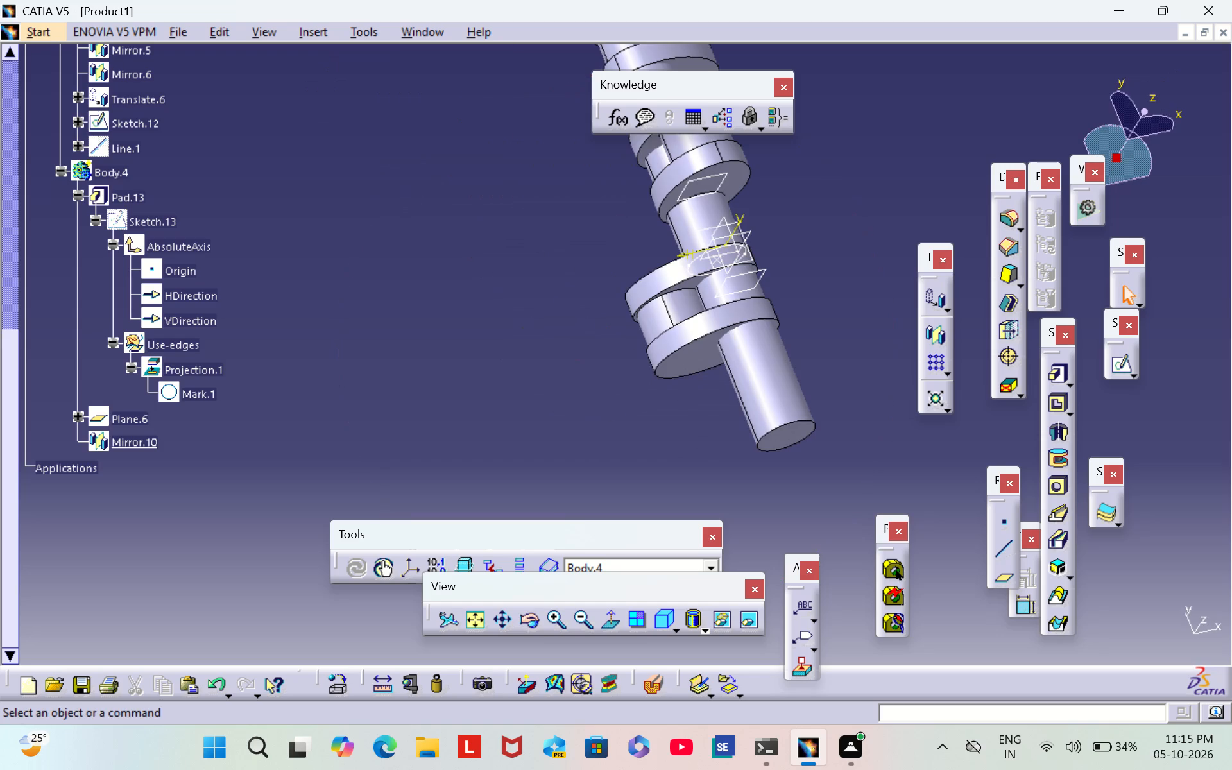
drag(606, 413, 842, 296)
drag(855, 225, 751, 321)
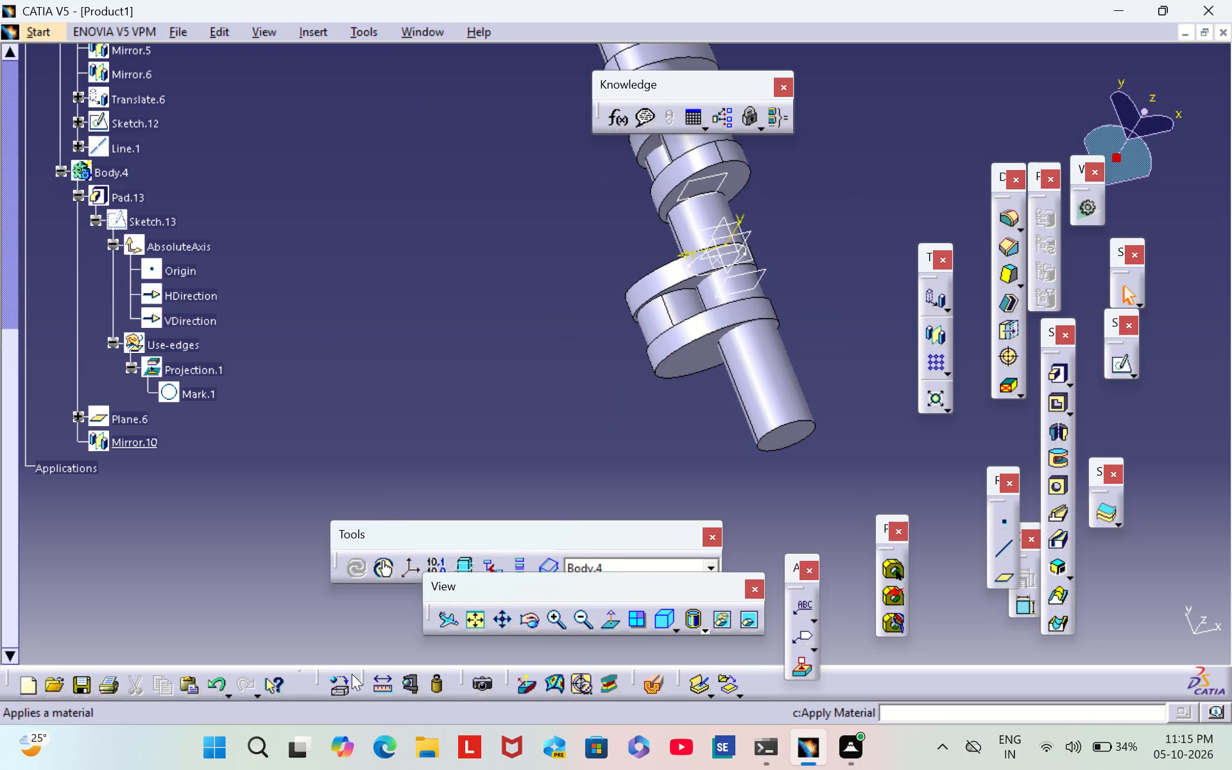
click(527, 624)
drag(810, 287, 718, 290)
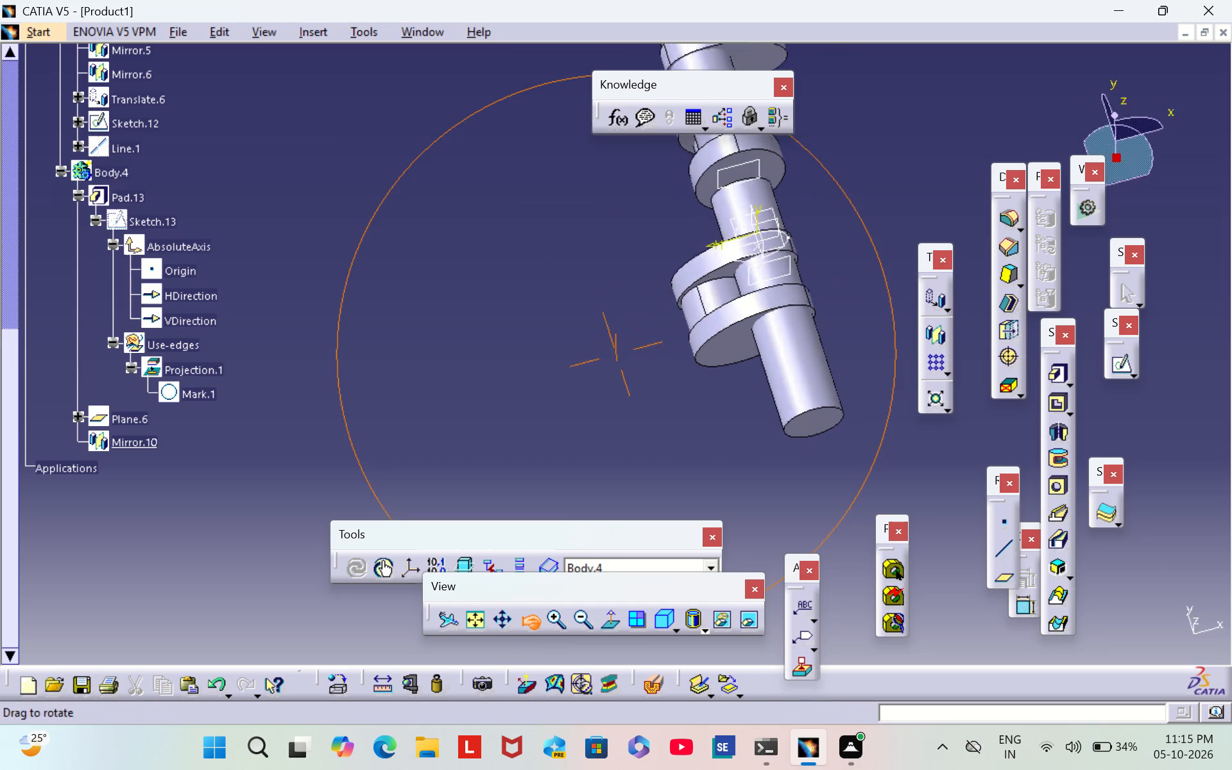
drag(718, 290, 742, 120)
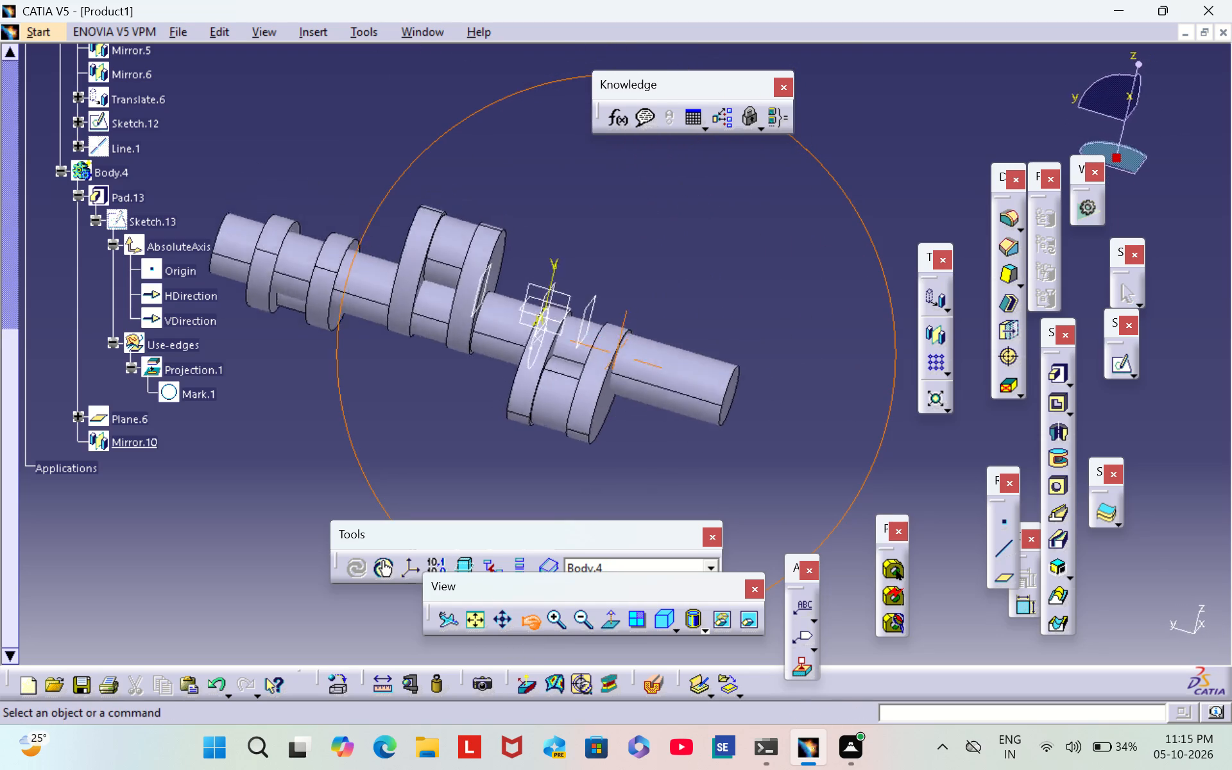
drag(742, 120, 755, 184)
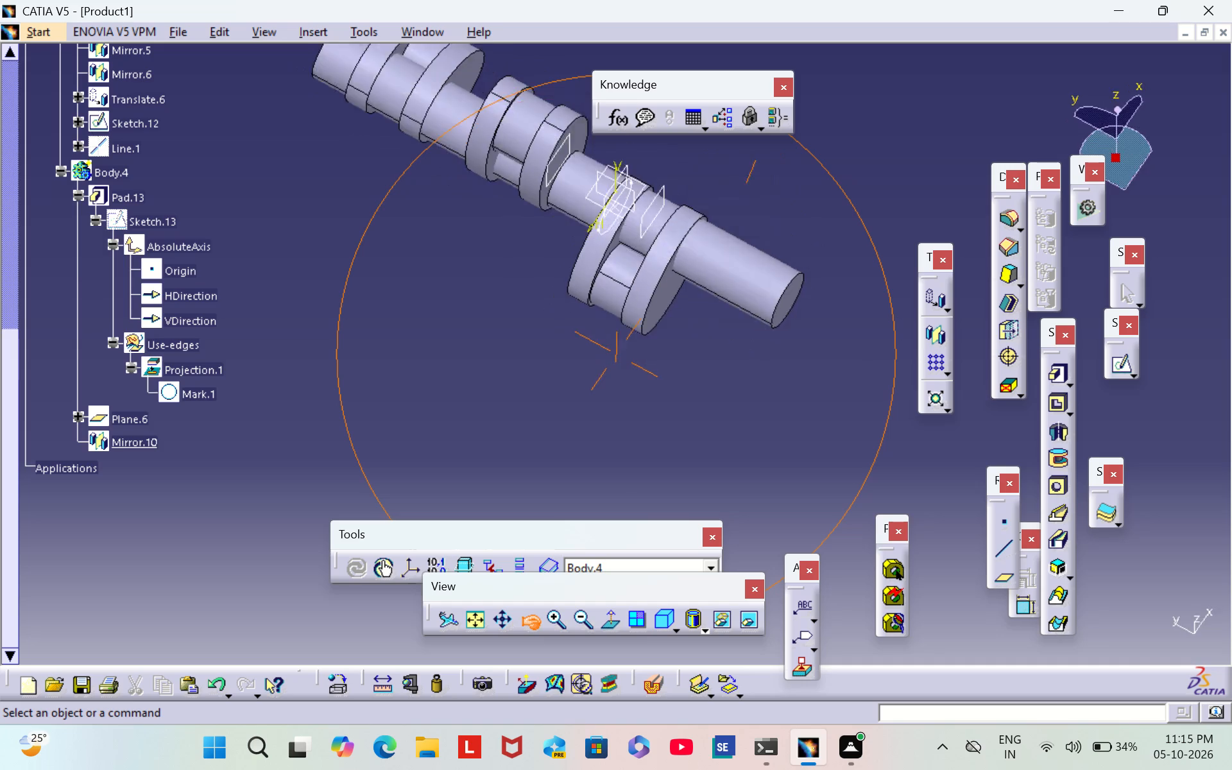
drag(755, 184, 800, 129)
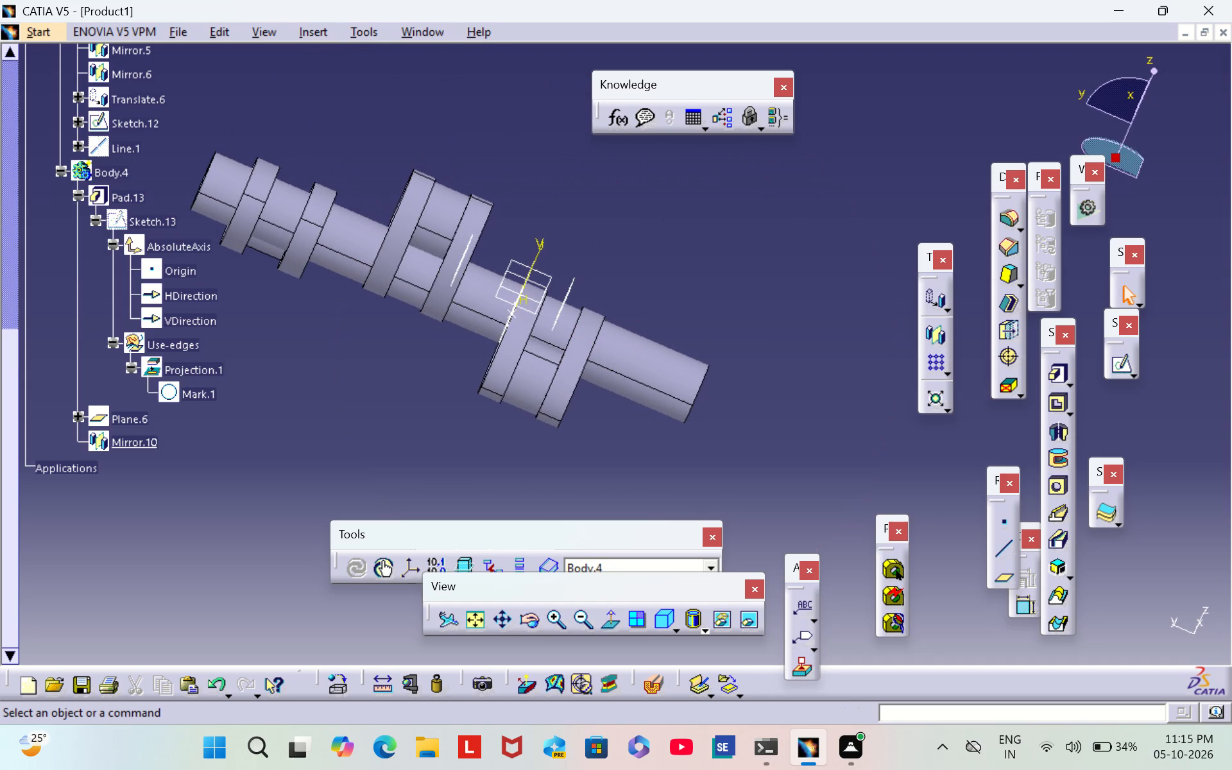
click(535, 617)
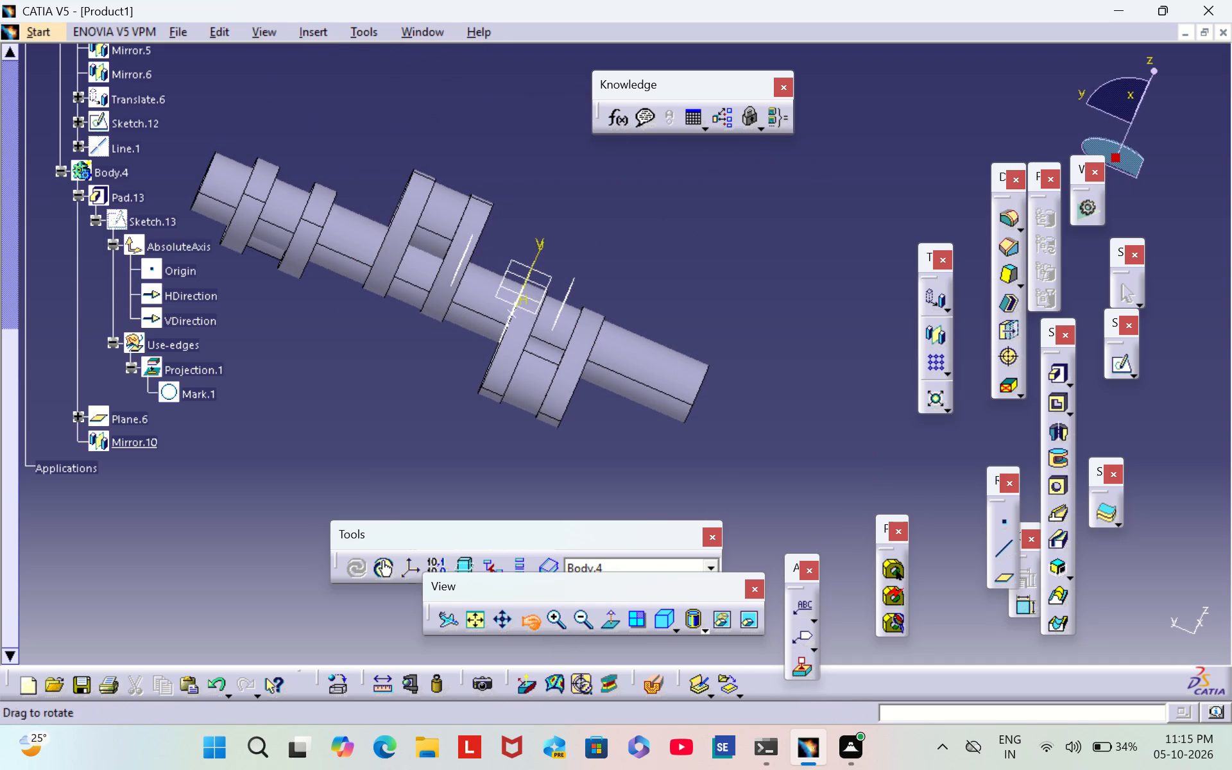
drag(776, 297, 815, 210)
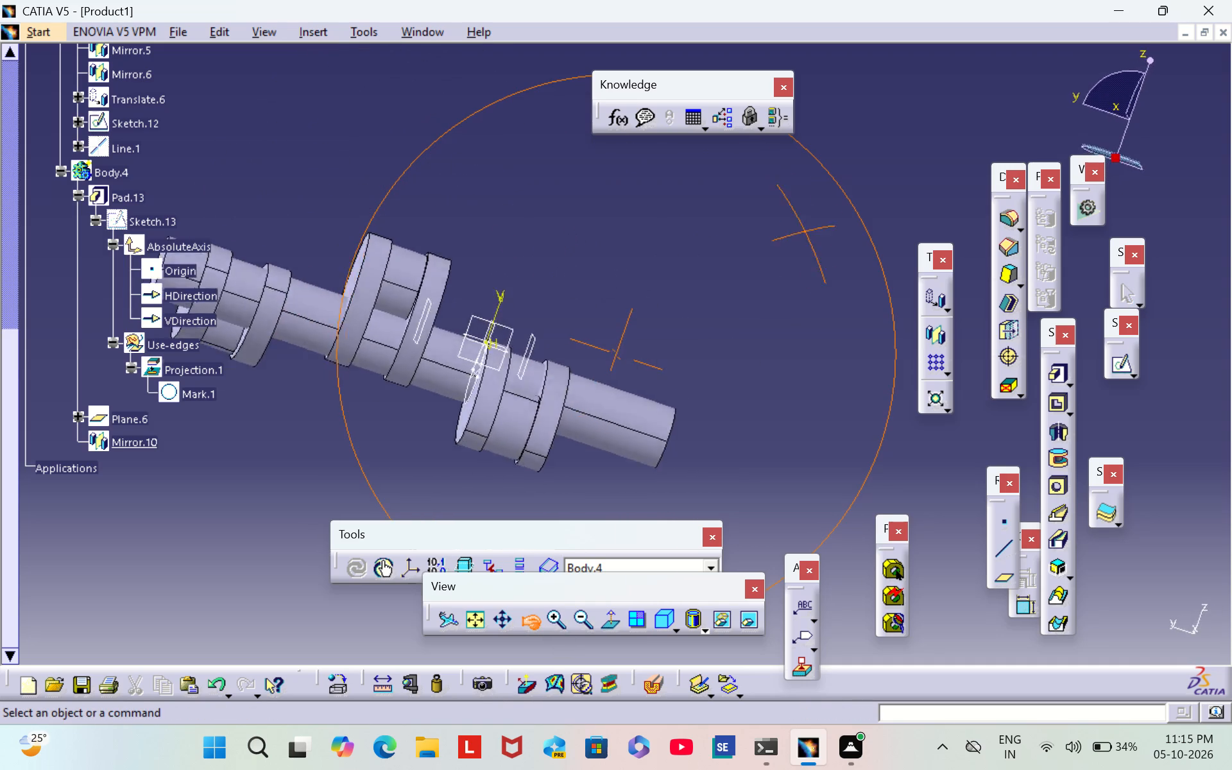
drag(815, 210, 649, 123)
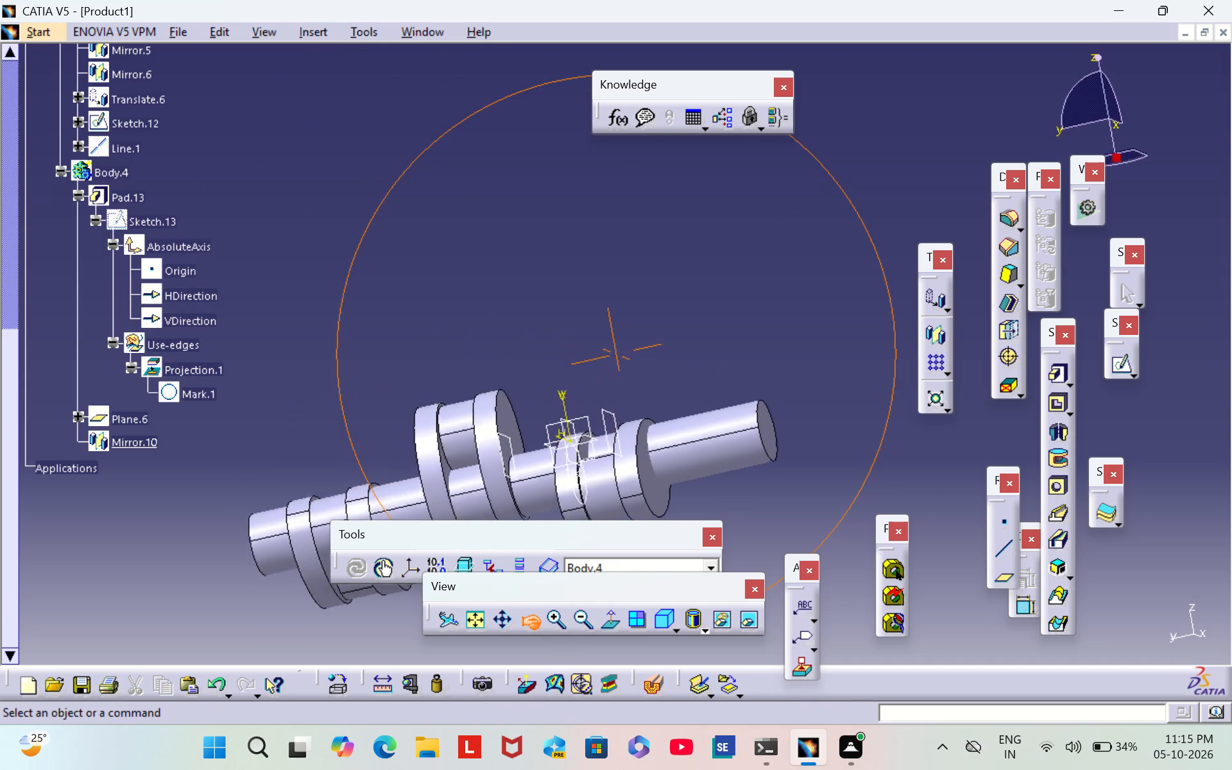
drag(649, 123, 635, 198)
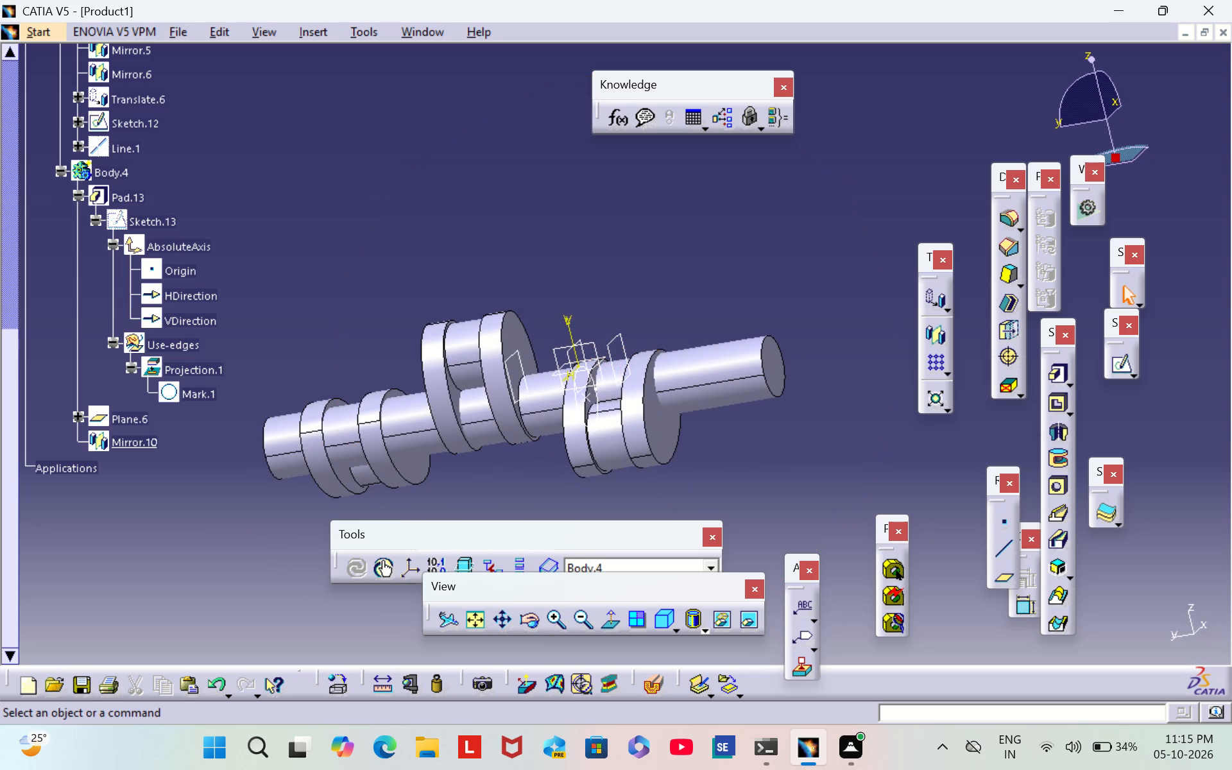
click(524, 626)
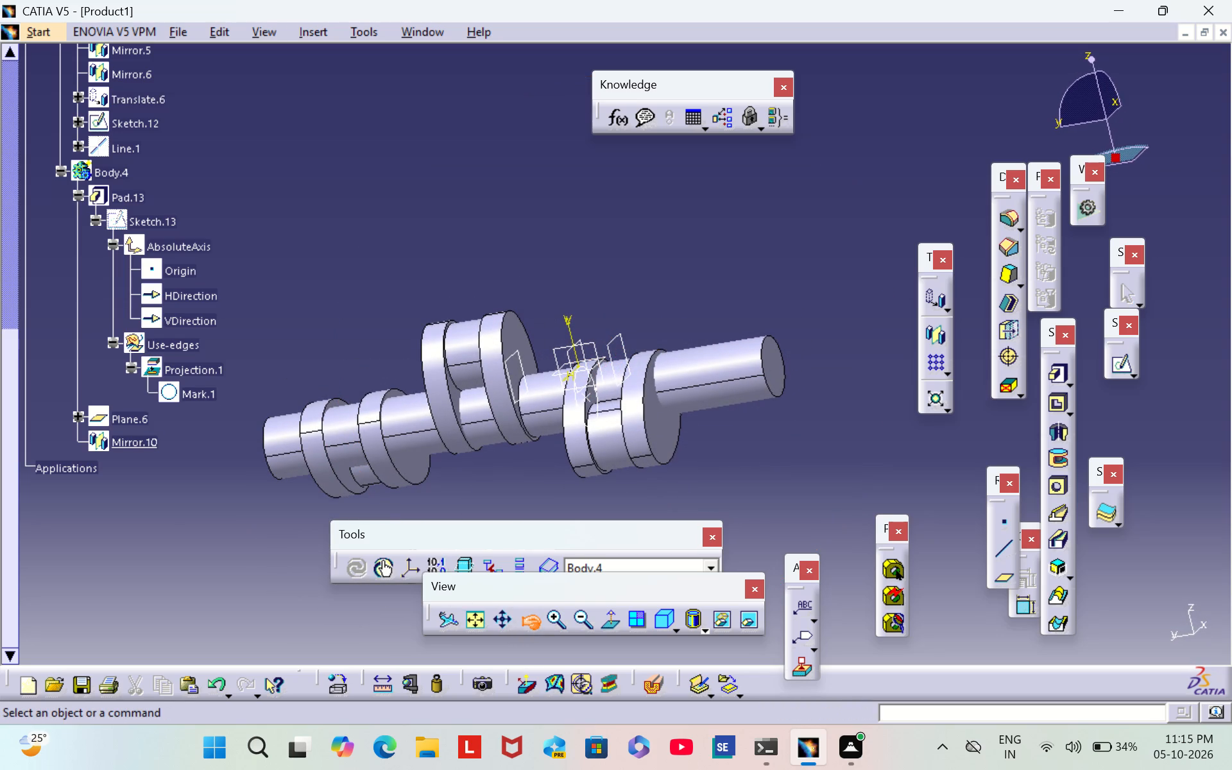
drag(739, 311, 615, 366)
drag(658, 316, 694, 258)
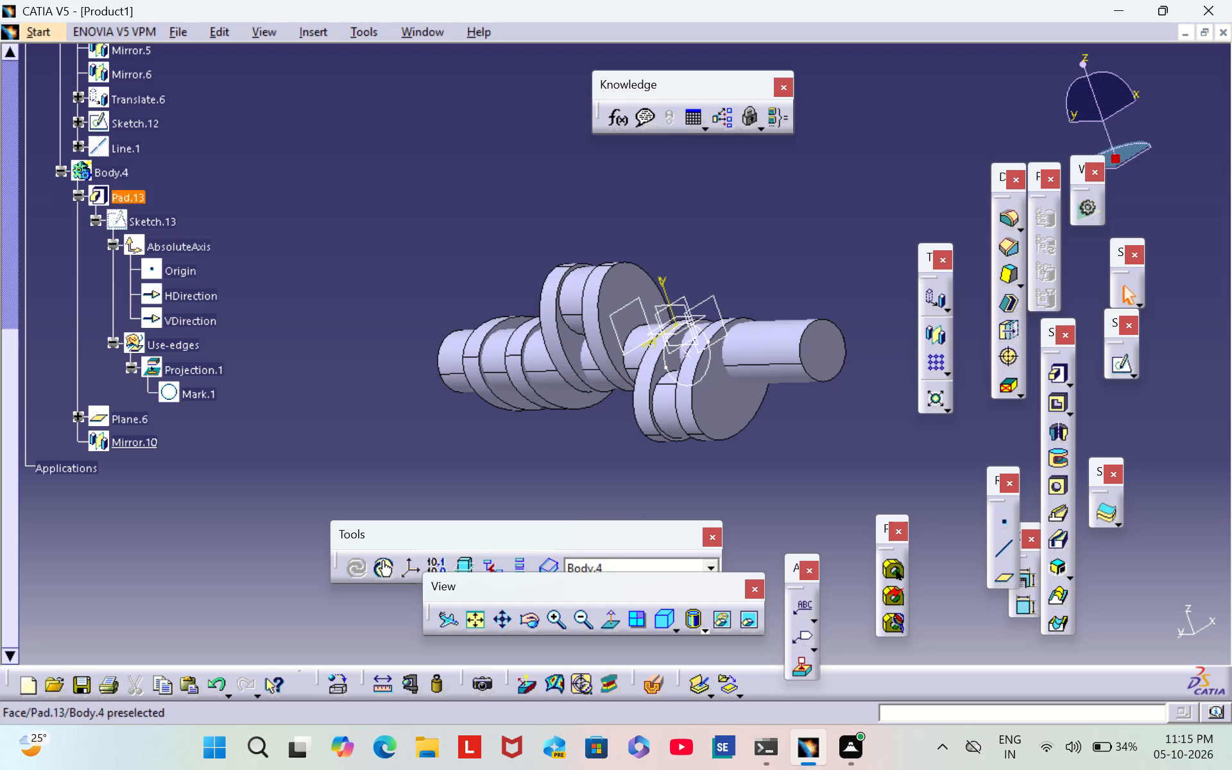
click(527, 619)
drag(837, 250, 799, 386)
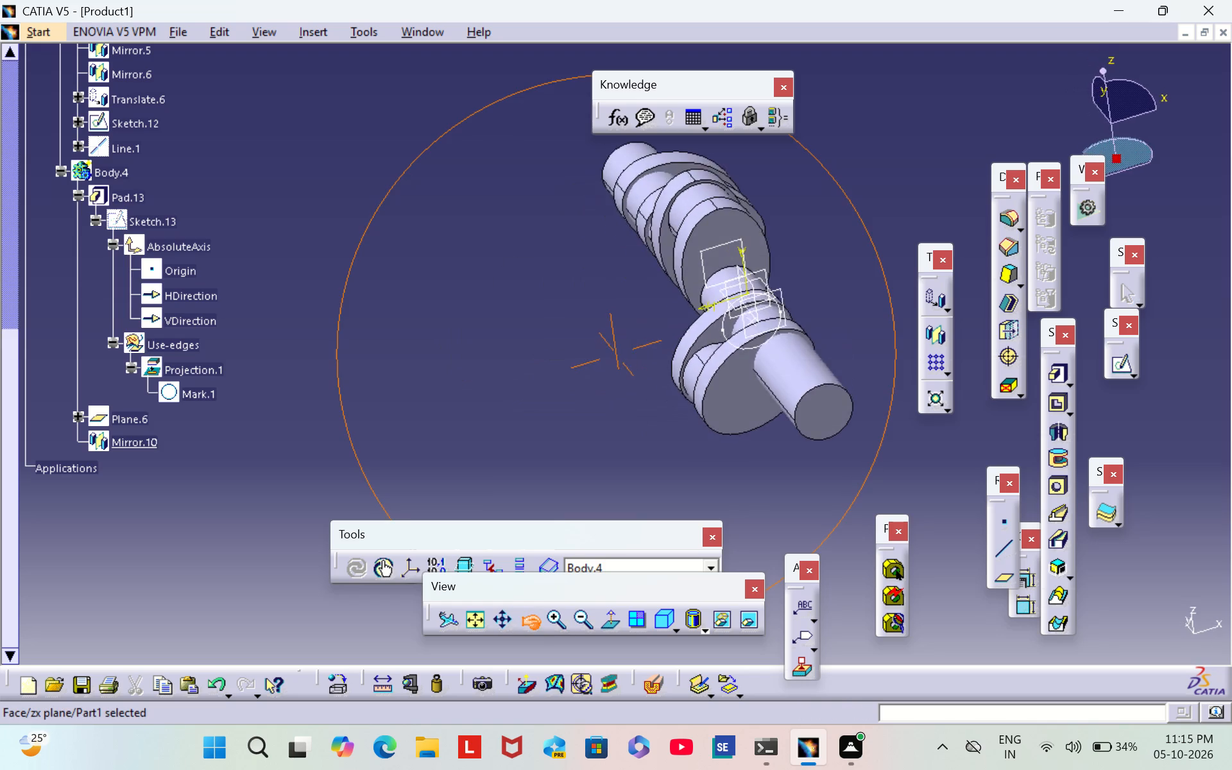
drag(799, 386, 846, 182)
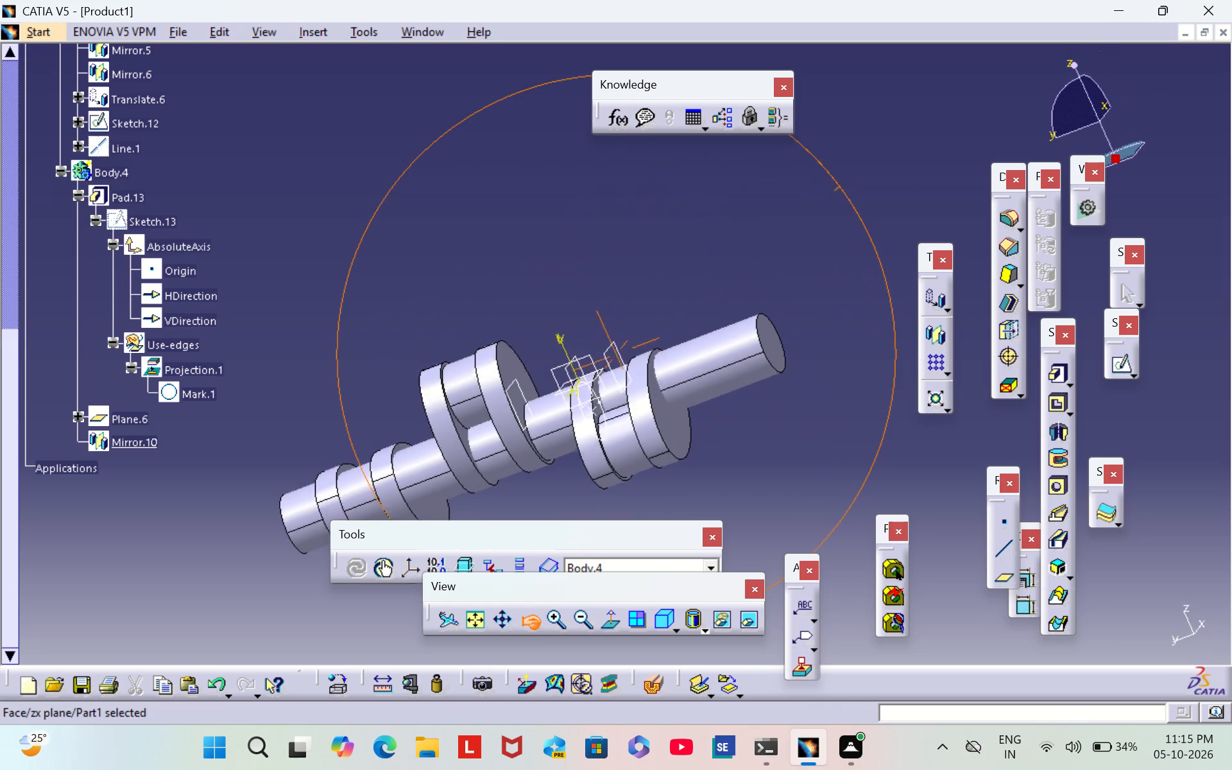
drag(846, 182, 844, 185)
click(534, 618)
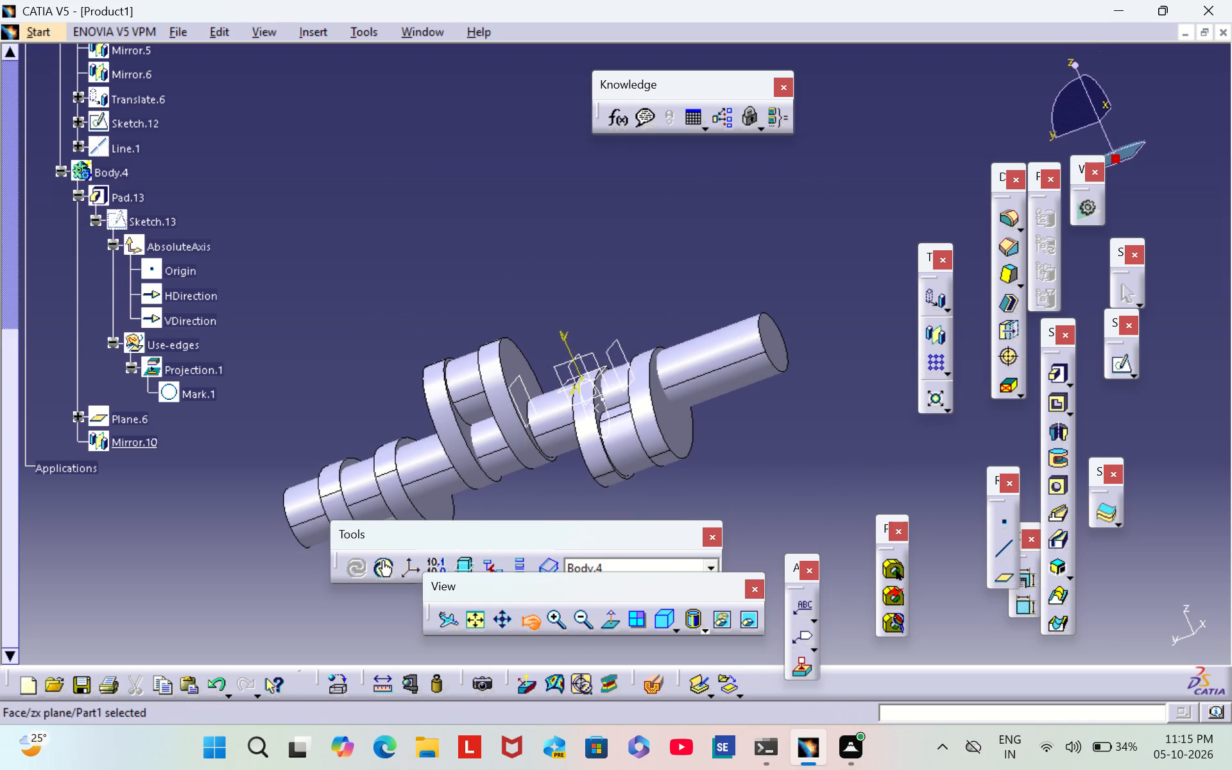
drag(812, 281, 814, 406)
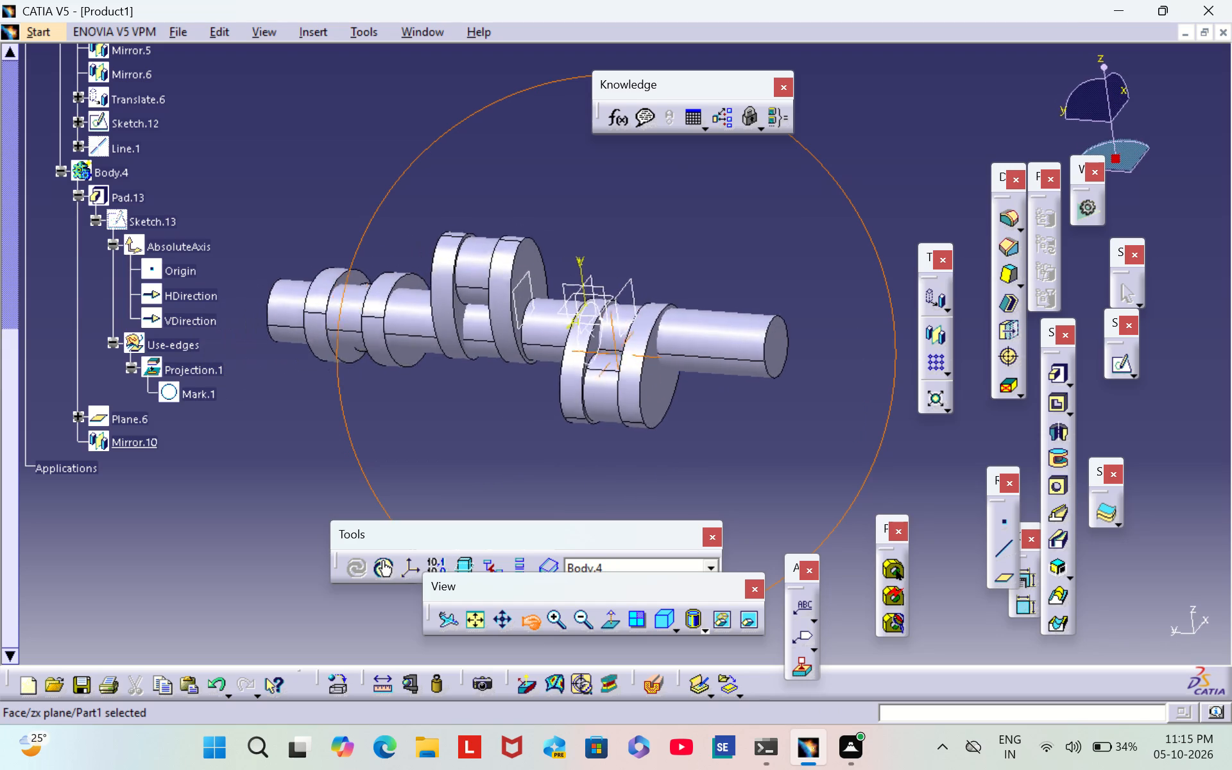
drag(814, 406, 807, 407)
drag(812, 402, 768, 419)
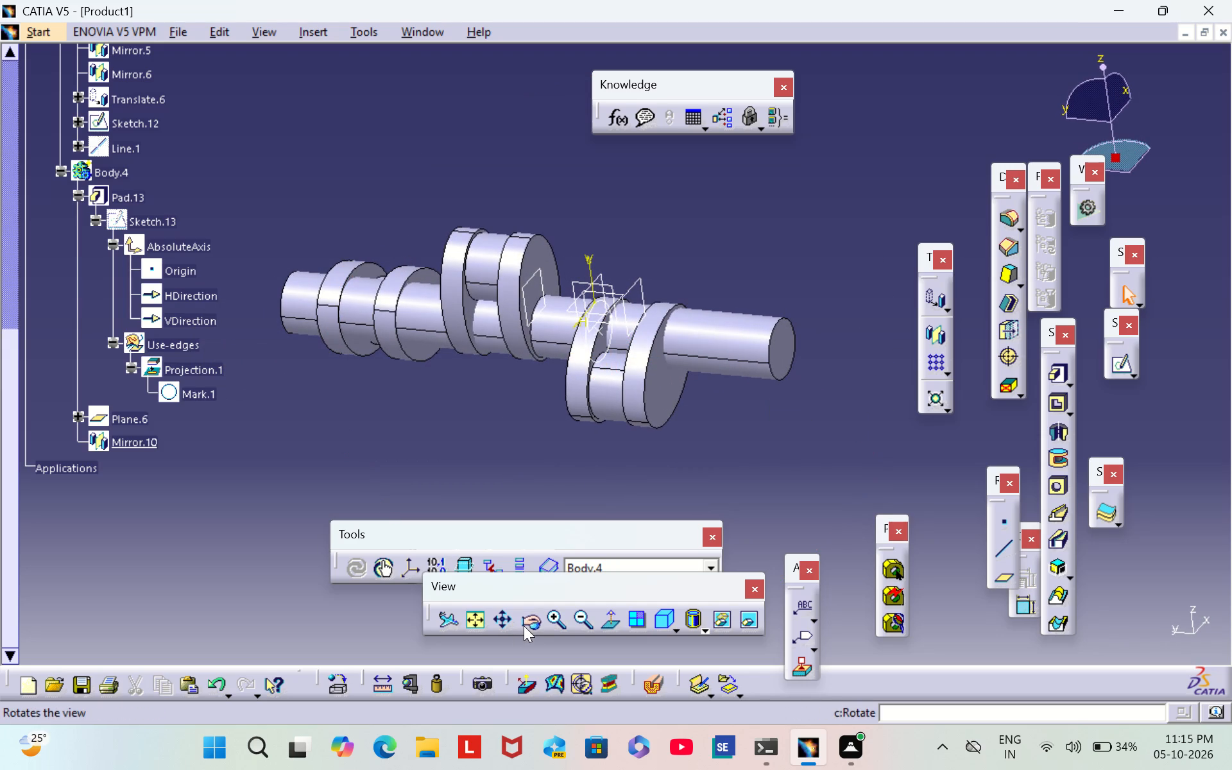
click(531, 620)
drag(792, 273, 841, 180)
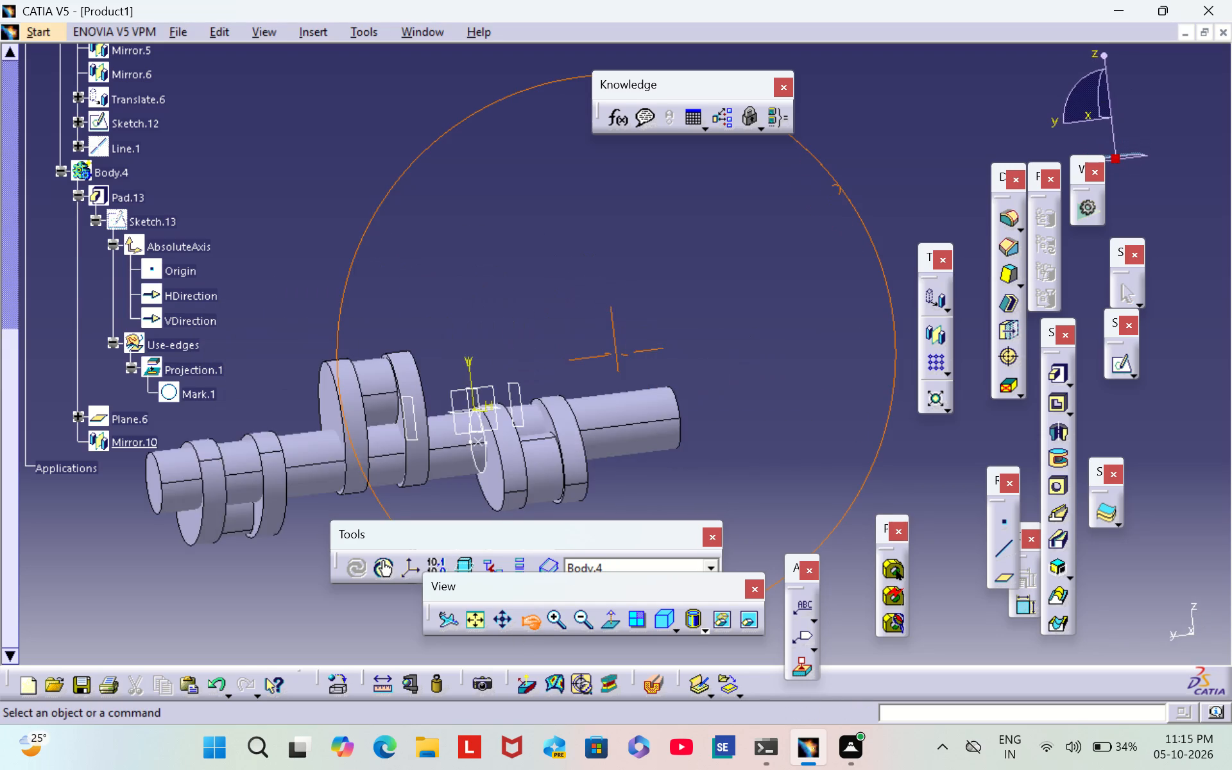
drag(841, 180, 803, 230)
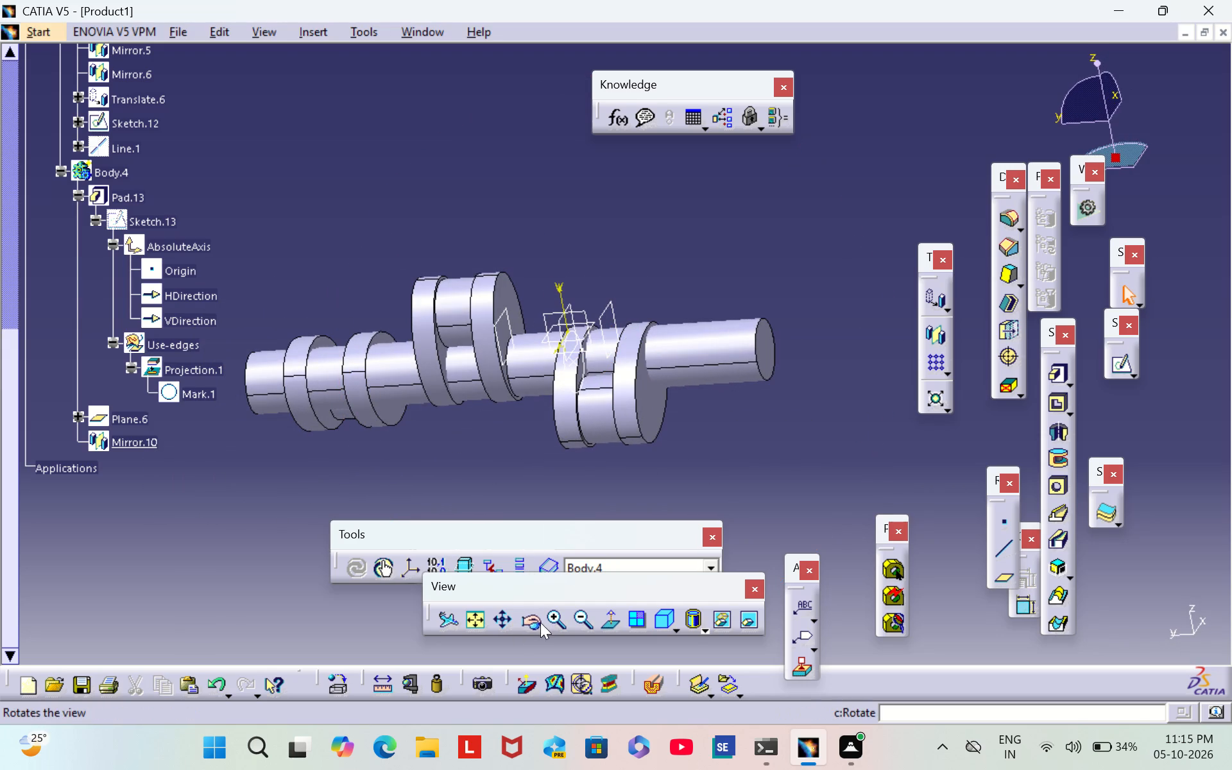
drag(536, 619, 540, 611)
drag(812, 345, 792, 368)
drag(796, 366, 792, 327)
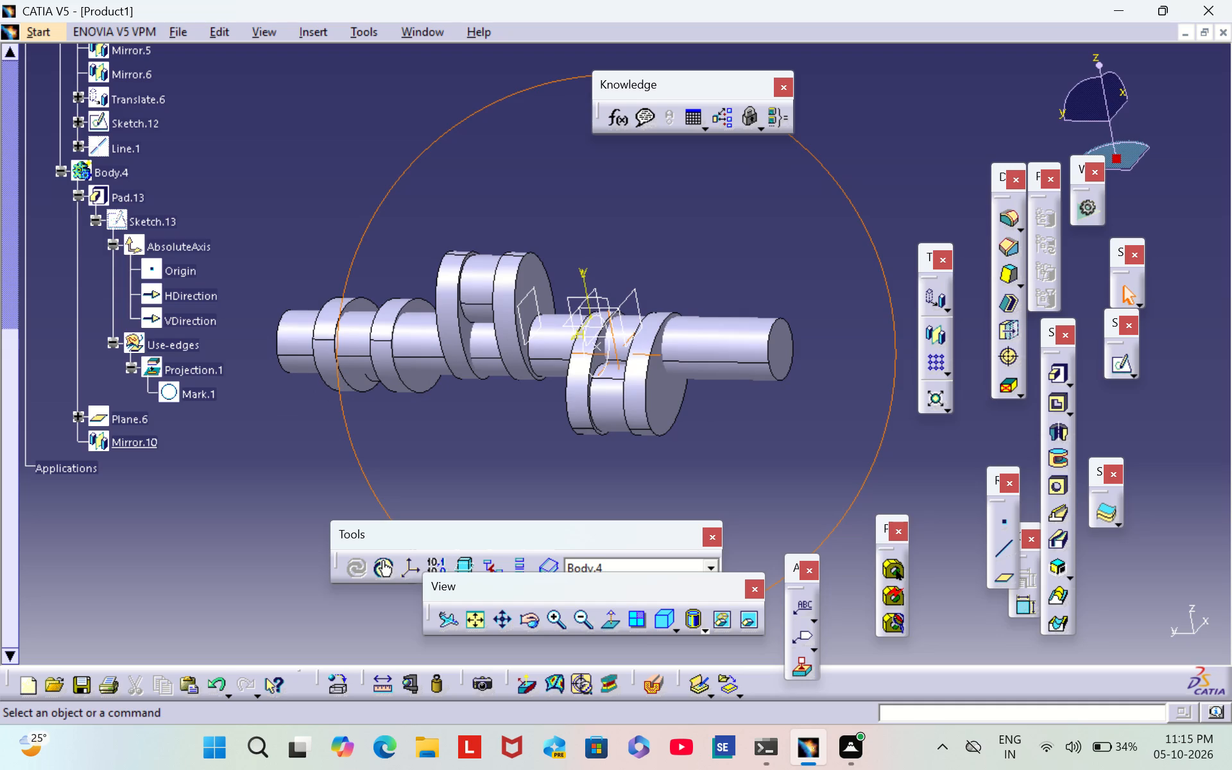
drag(792, 327, 790, 325)
double_click(520, 621)
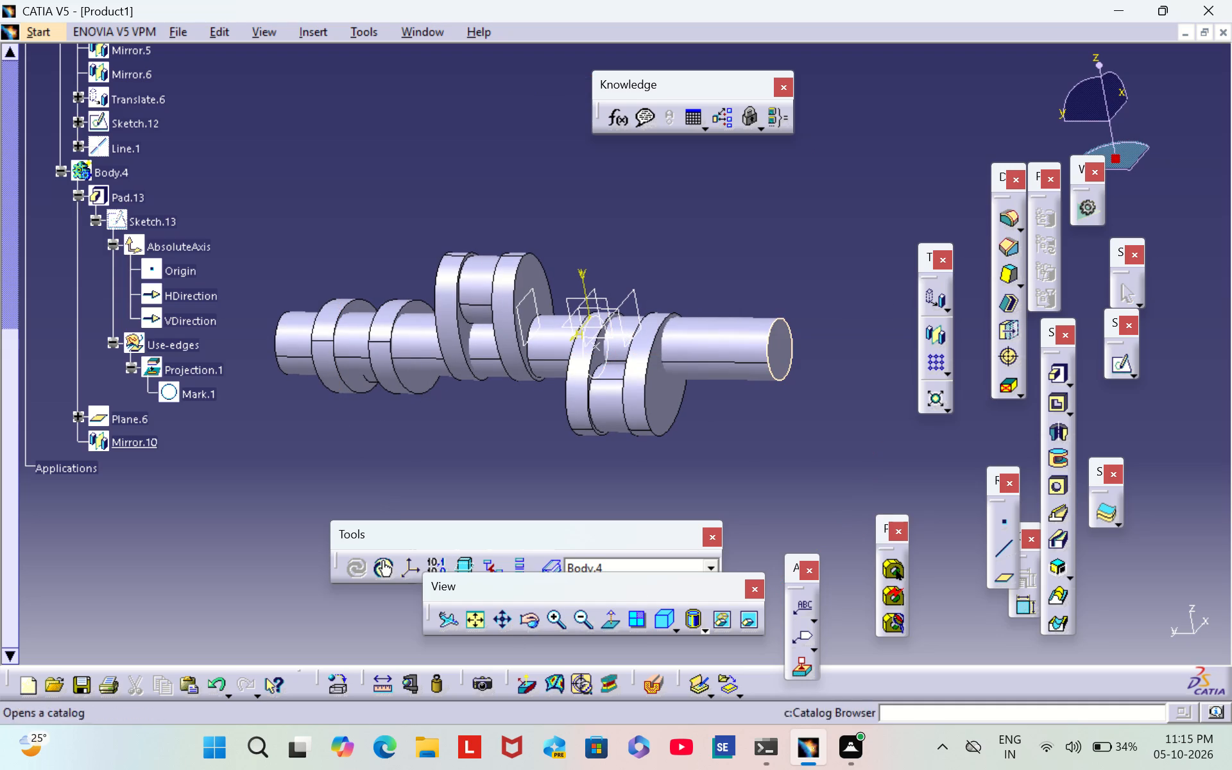
double_click(527, 619)
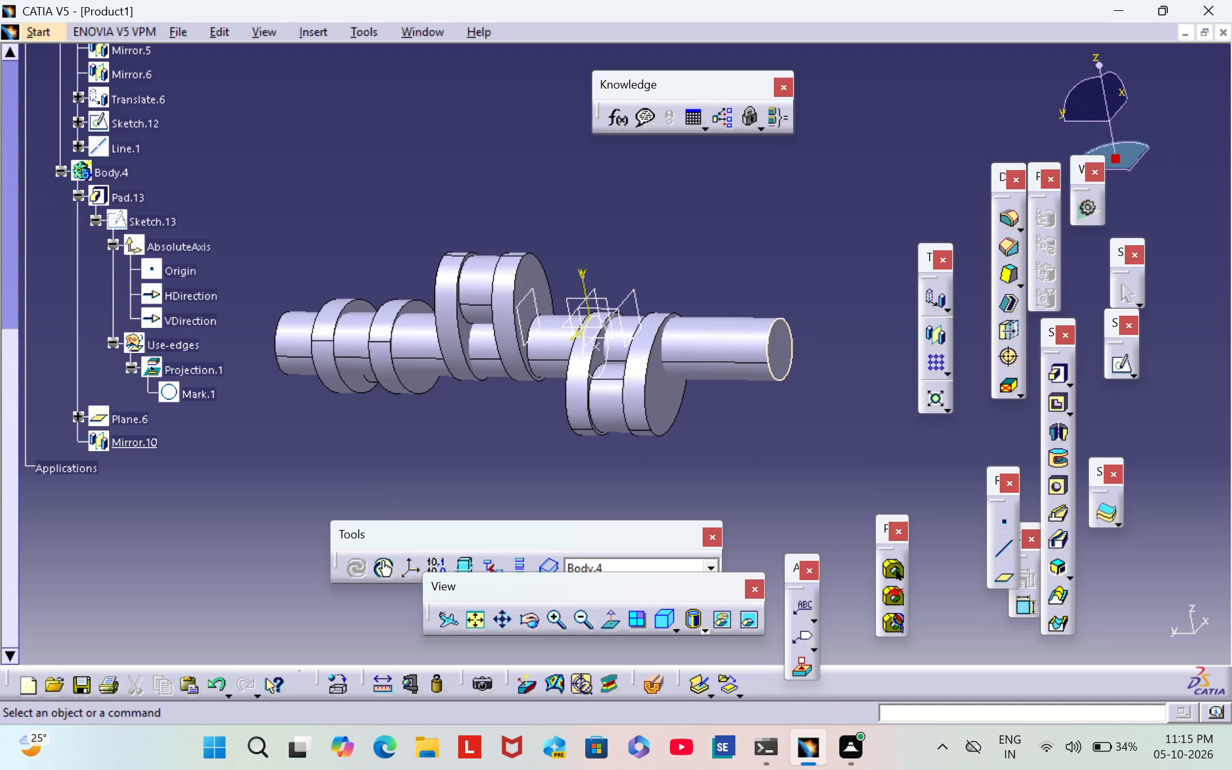
drag(801, 296, 815, 244)
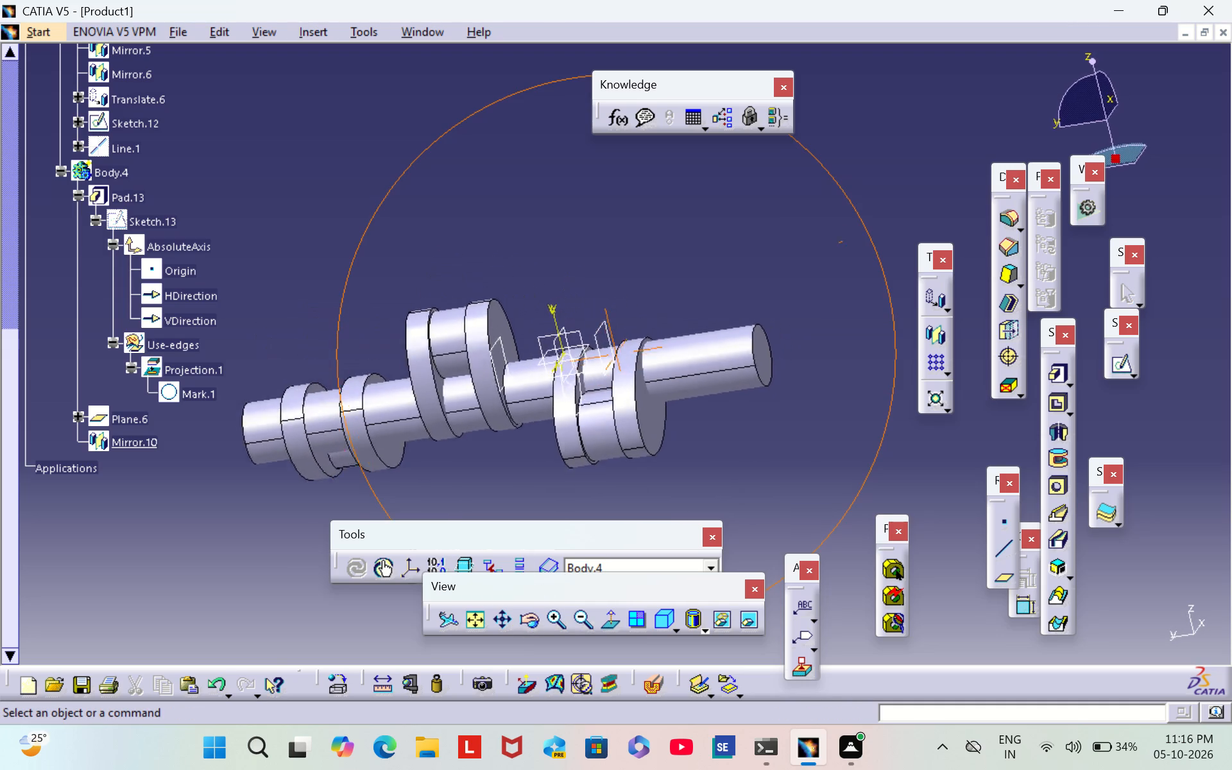
drag(815, 244, 795, 260)
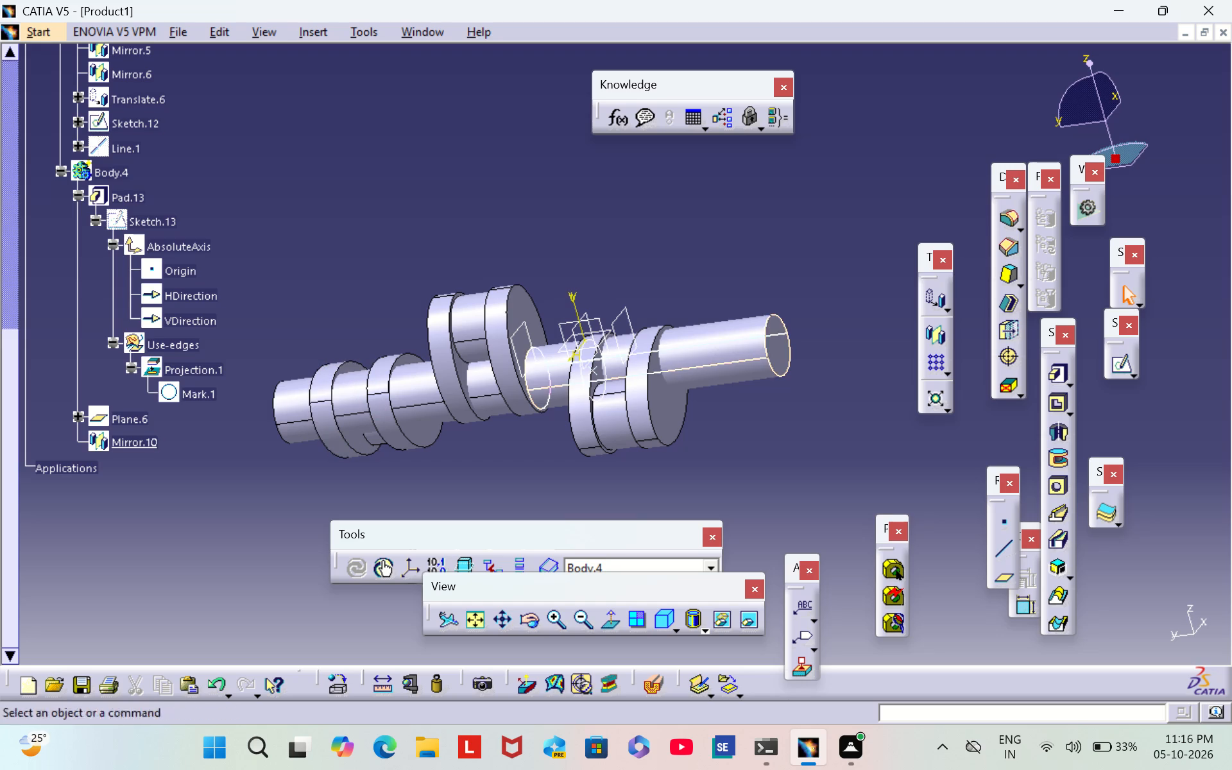
Union Trim Body.4 with Body.2, removing the face of the mirrored shaft that lies between Body.2's two discs.
right_click(112, 175)
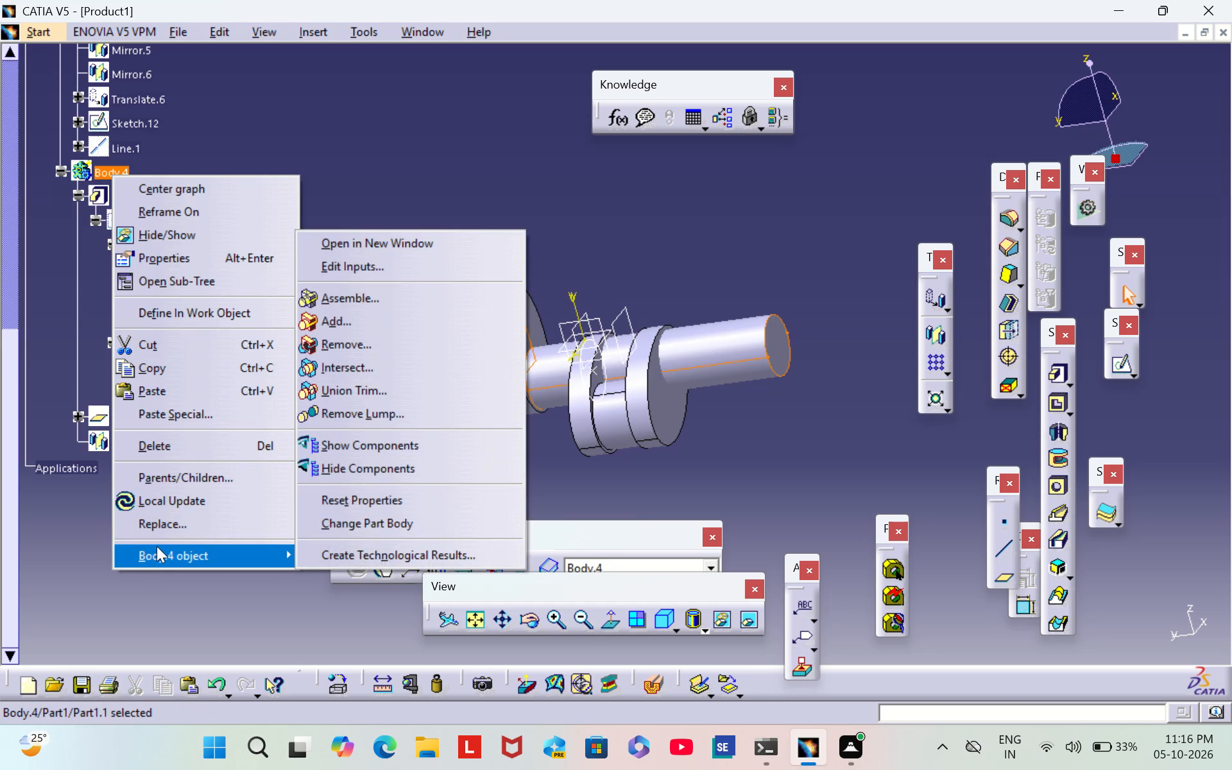
click(421, 387)
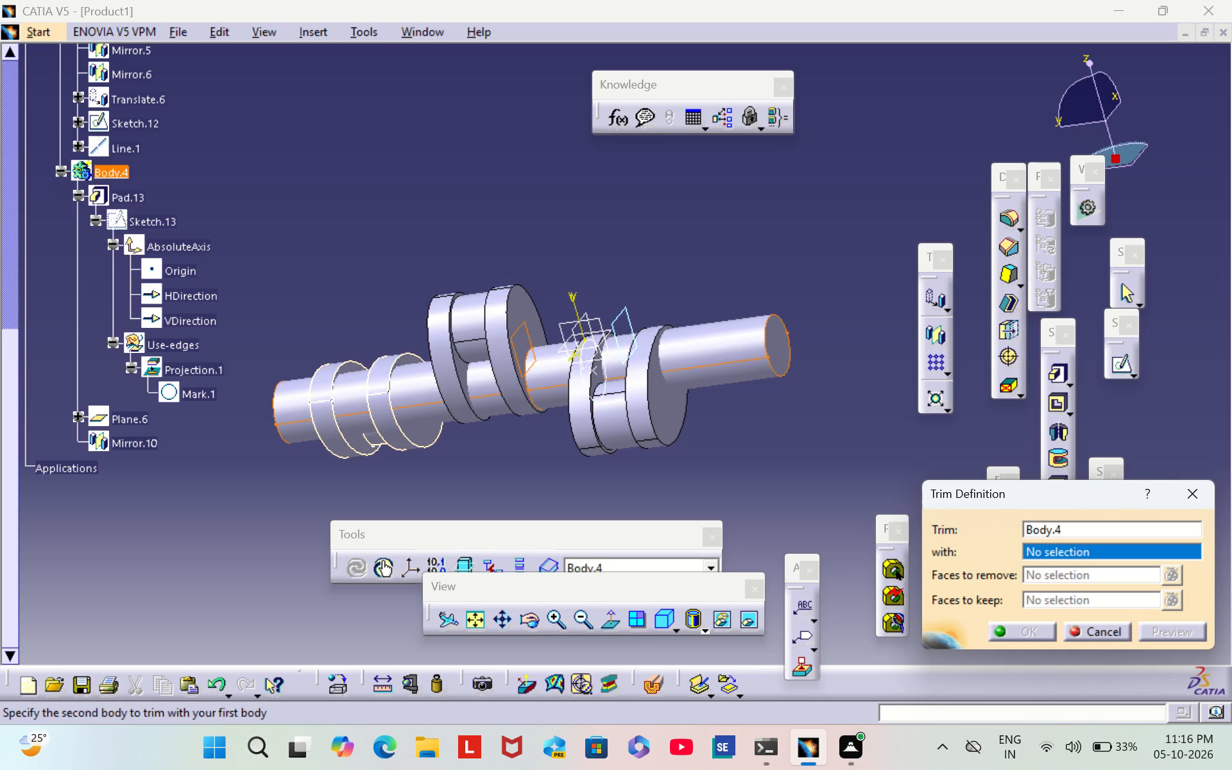
click(416, 427)
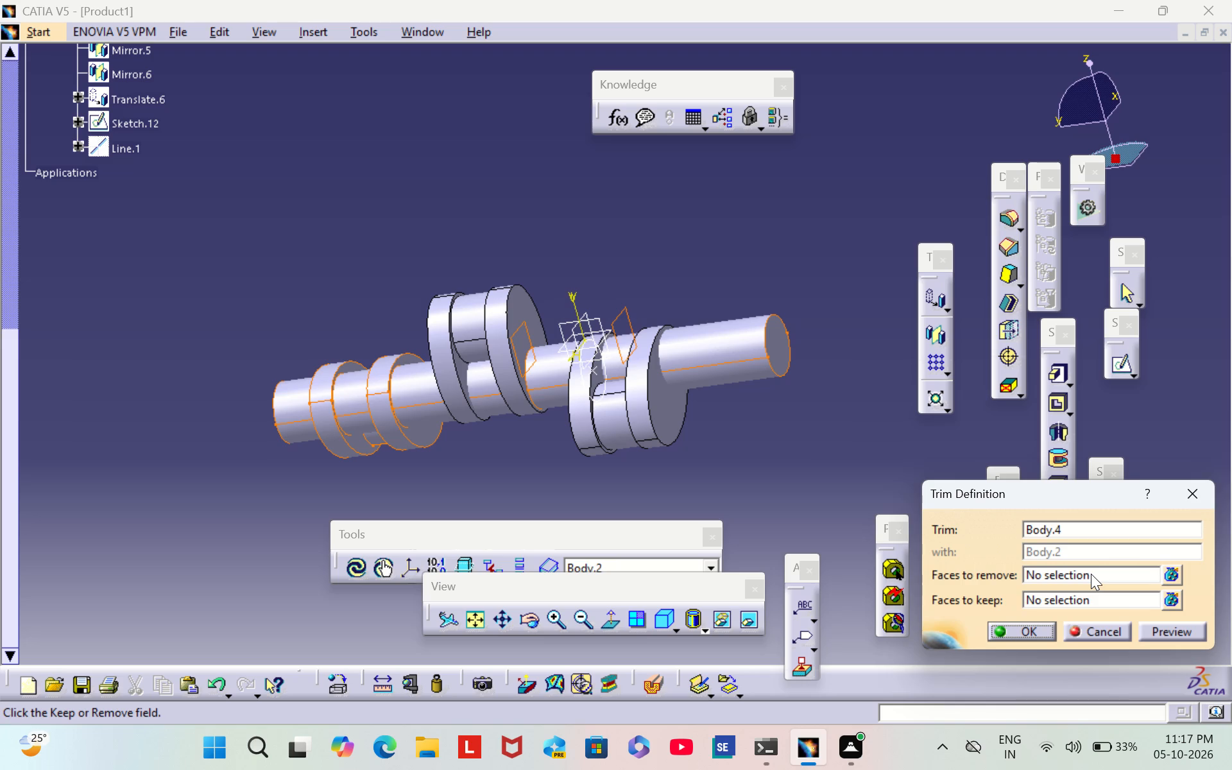
click(1118, 579)
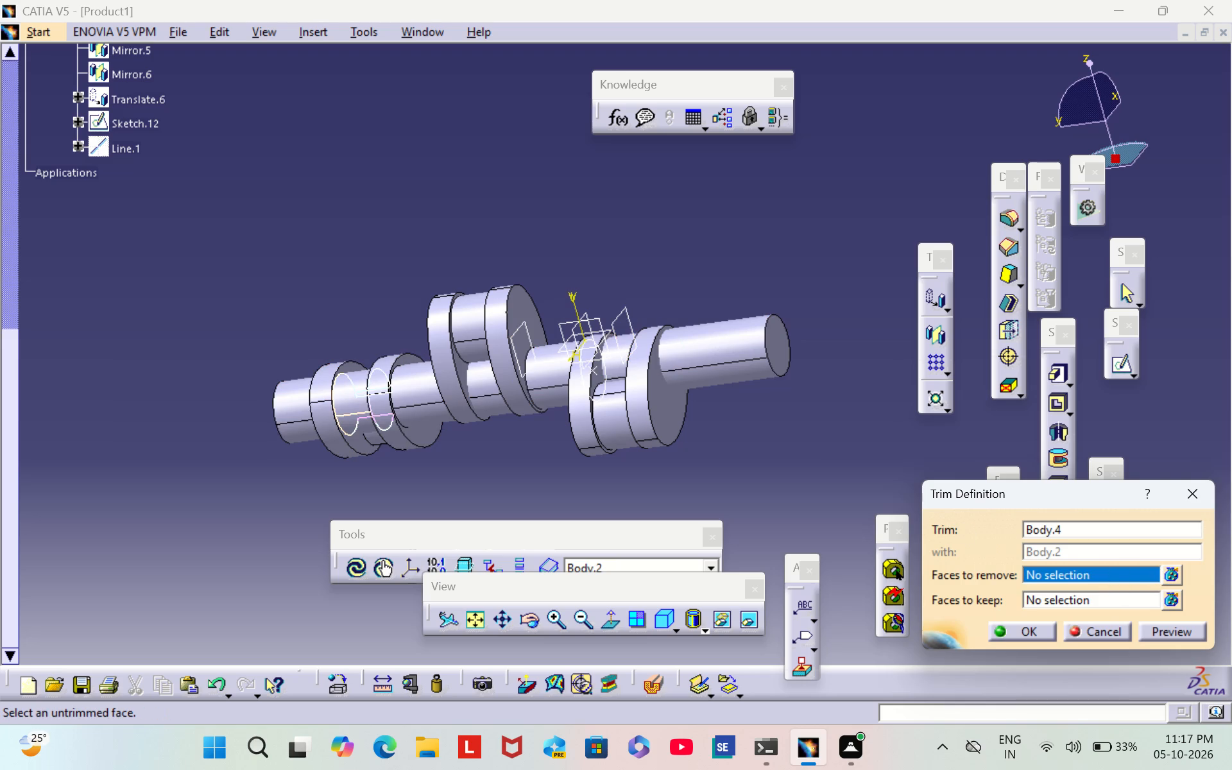
click(355, 411)
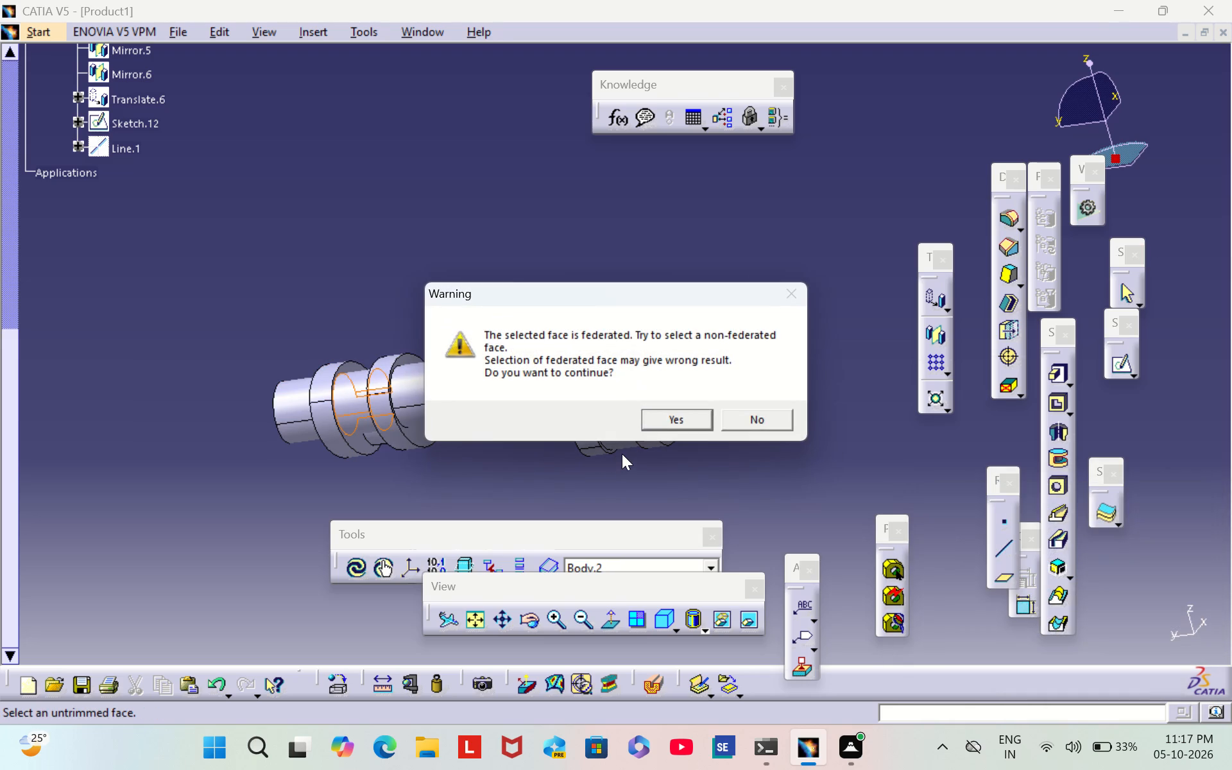
click(690, 424)
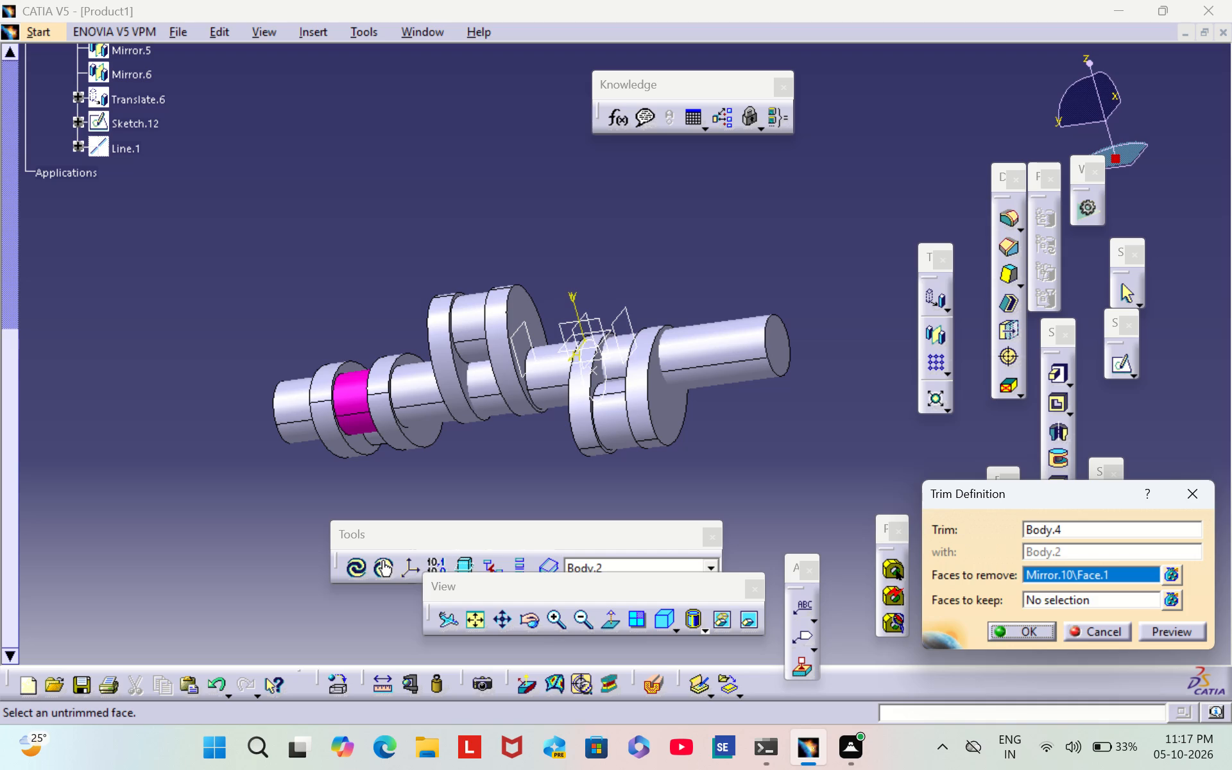
click(1017, 628)
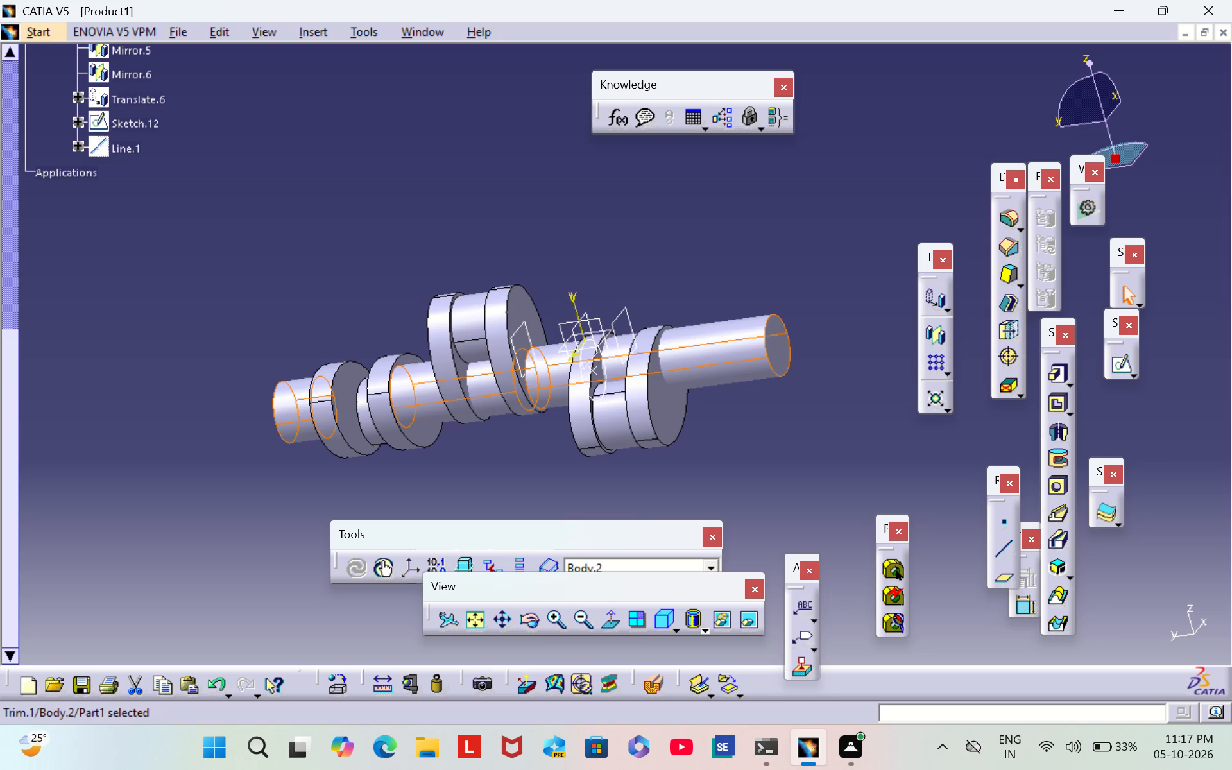
Union Trim Body.3 with Body.2, removing the face of the shaft section that lies between Body.3's two discs.
scroll(105, 149, down, 2)
scroll(105, 149, up, 5)
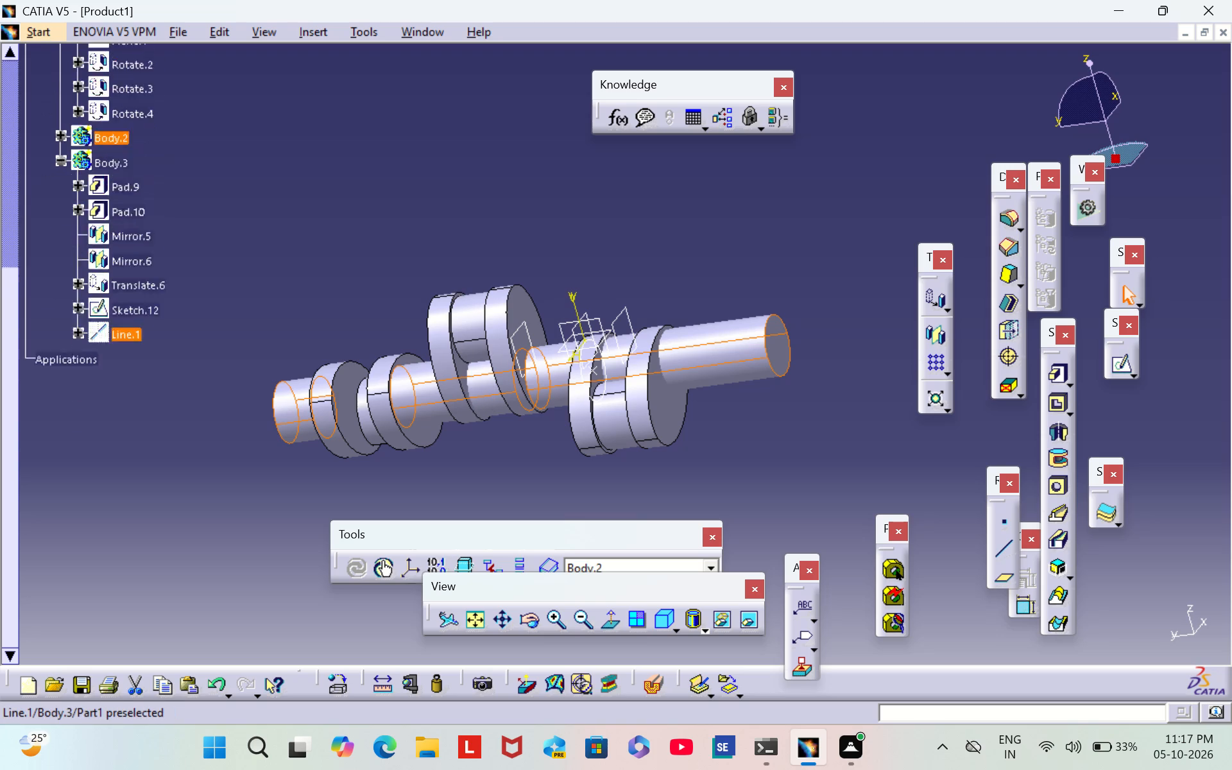
scroll(106, 149, up, 2)
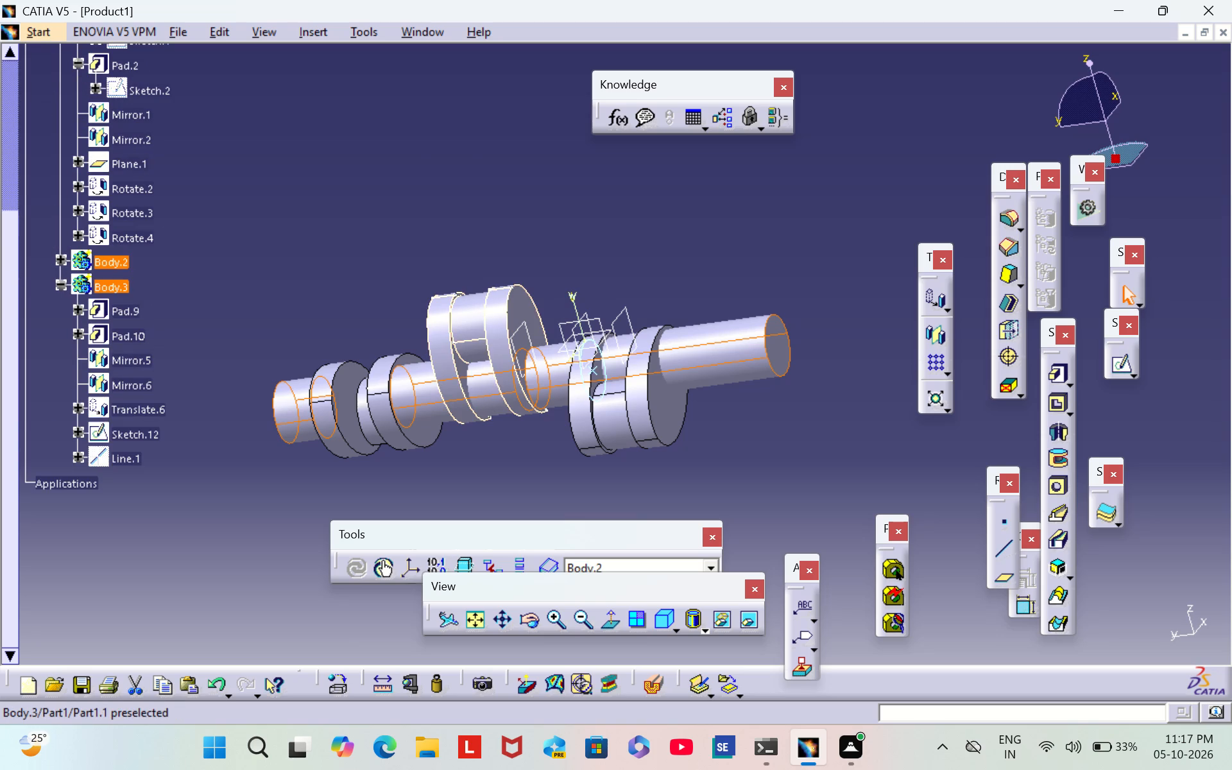
click(99, 289)
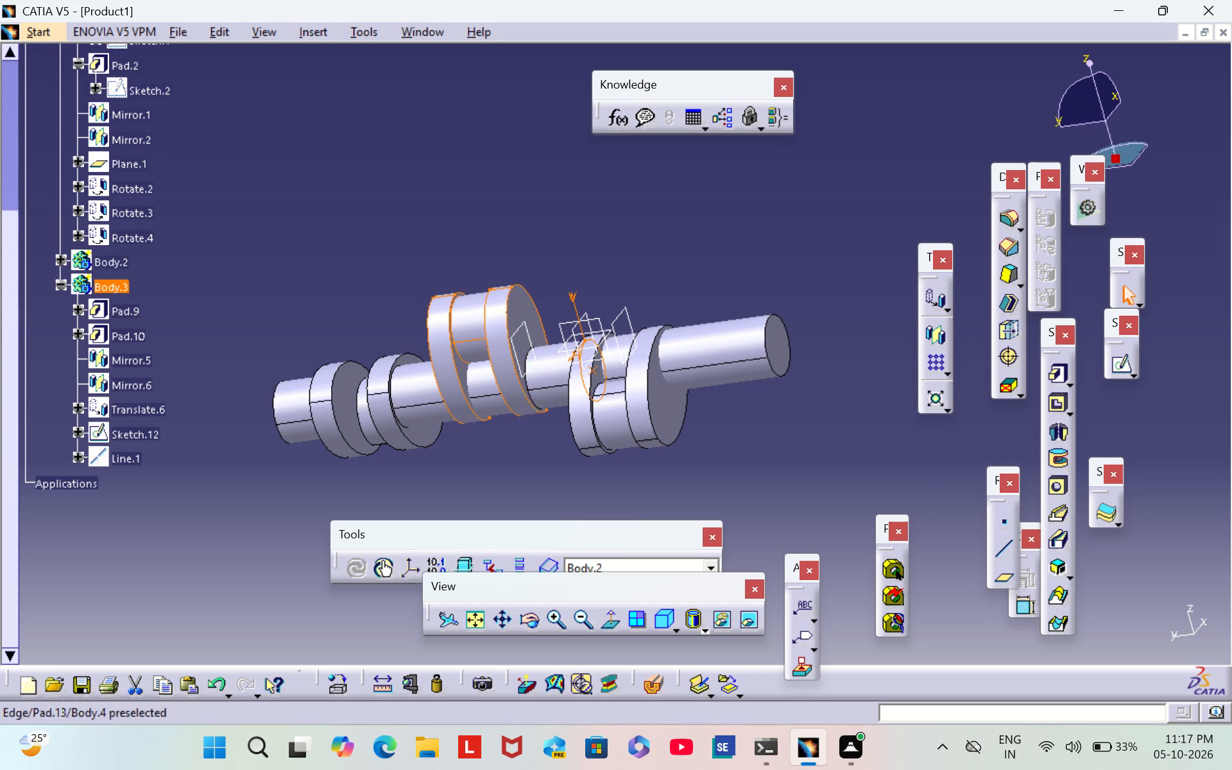
right_click(118, 286)
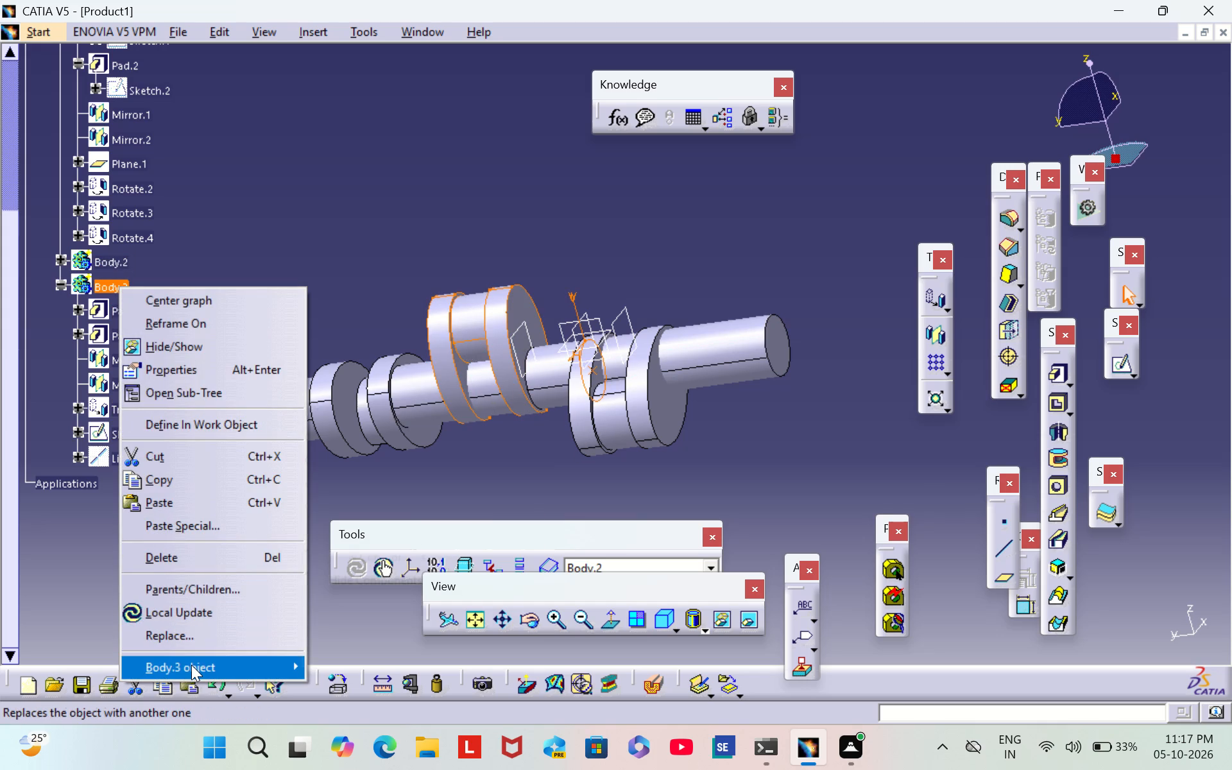
click(375, 502)
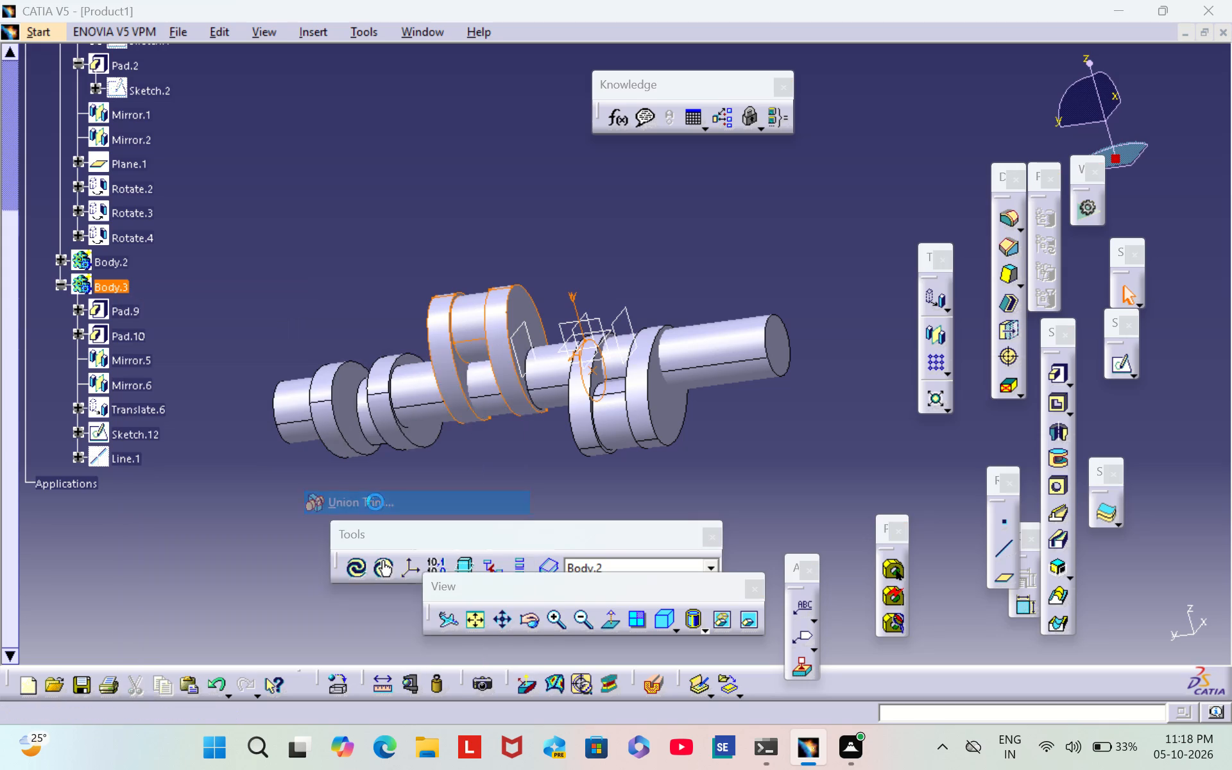
click(687, 416)
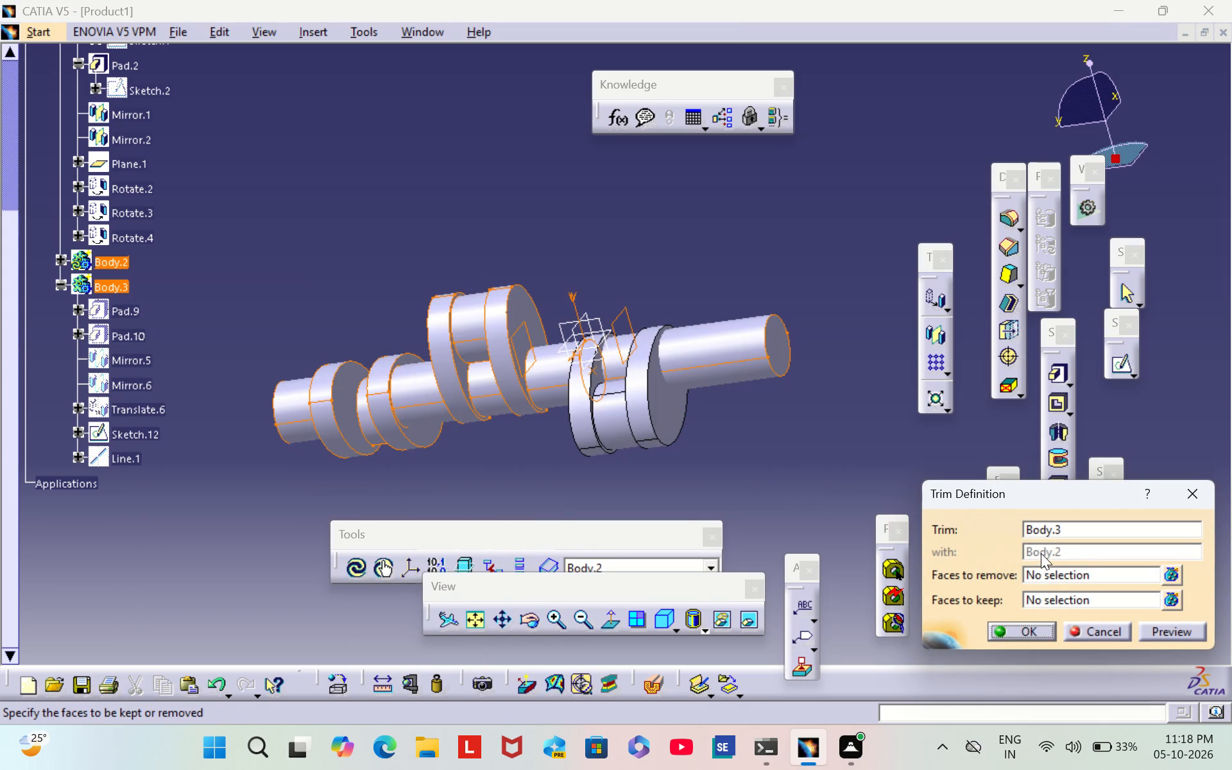
click(483, 389)
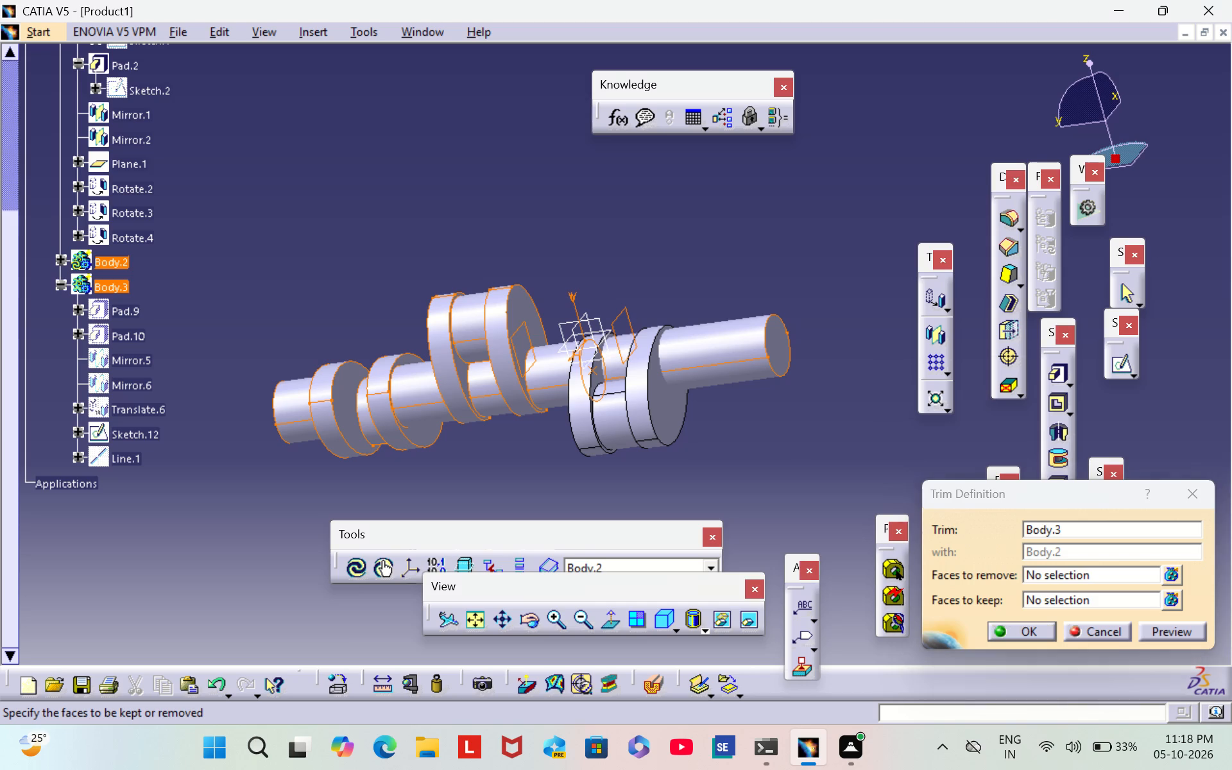
click(1079, 577)
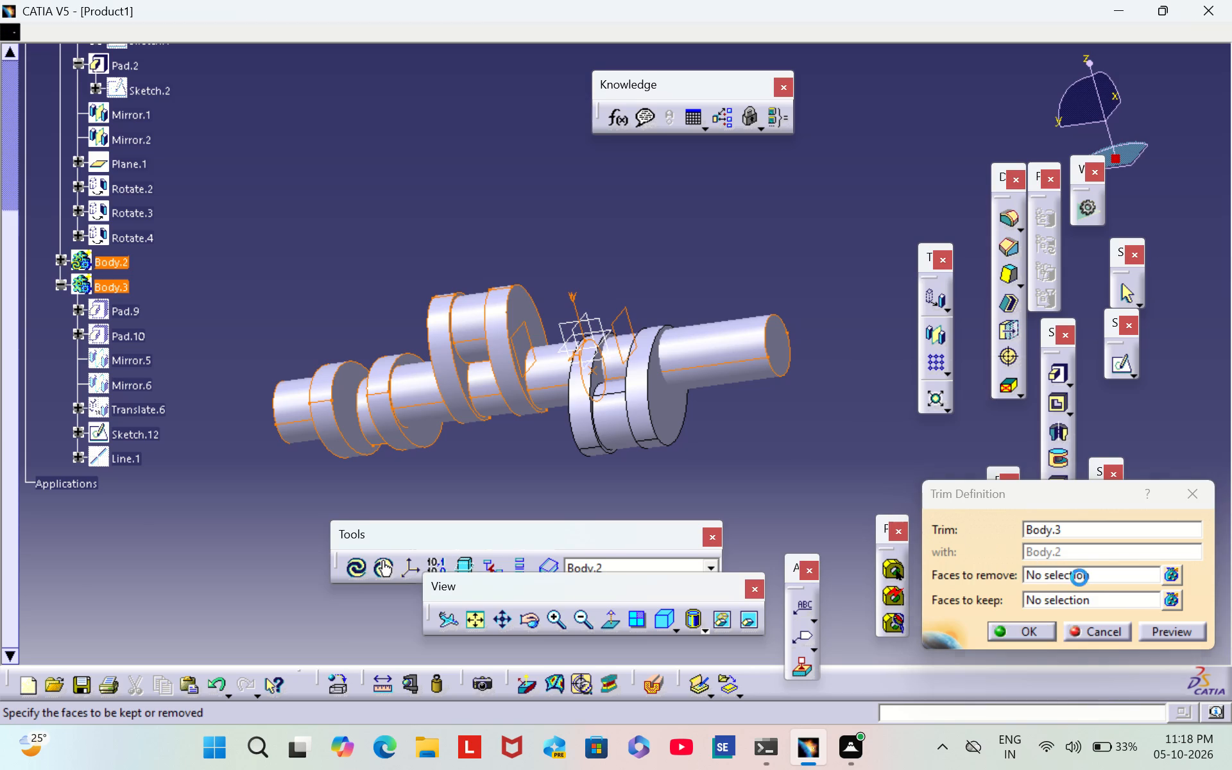
click(477, 396)
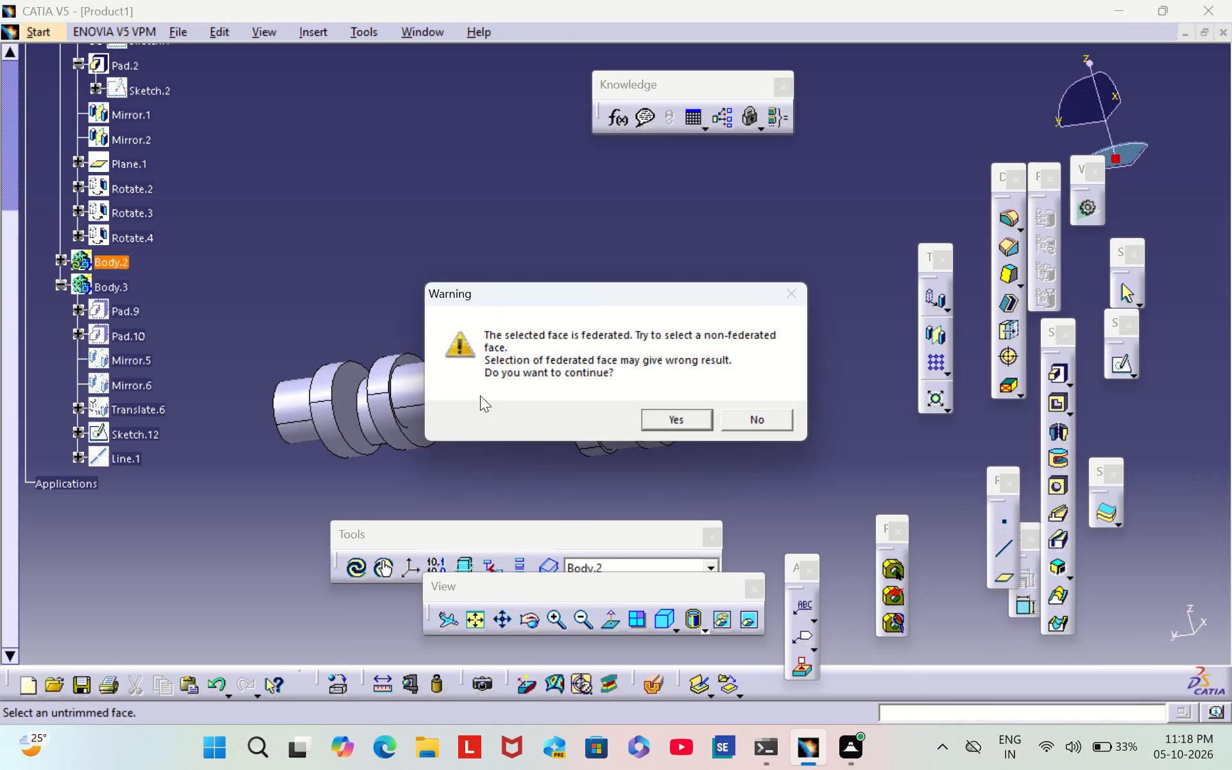
click(663, 420)
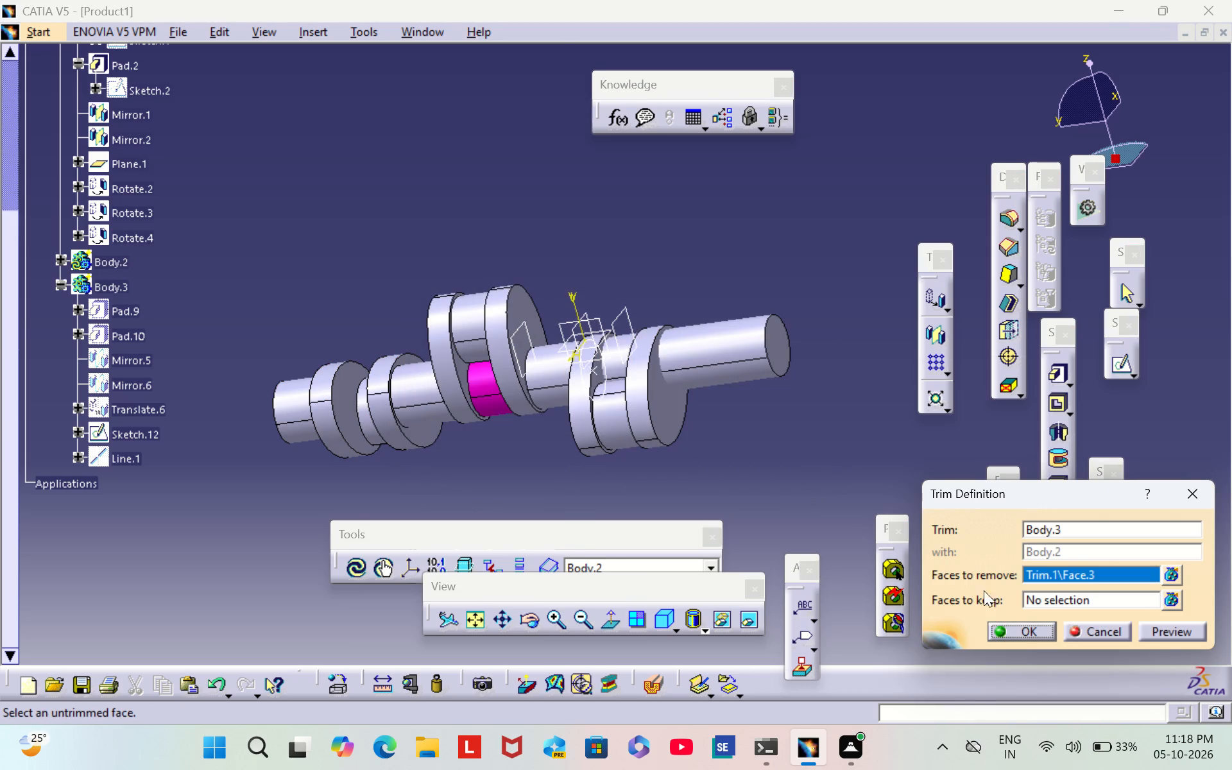
click(1024, 628)
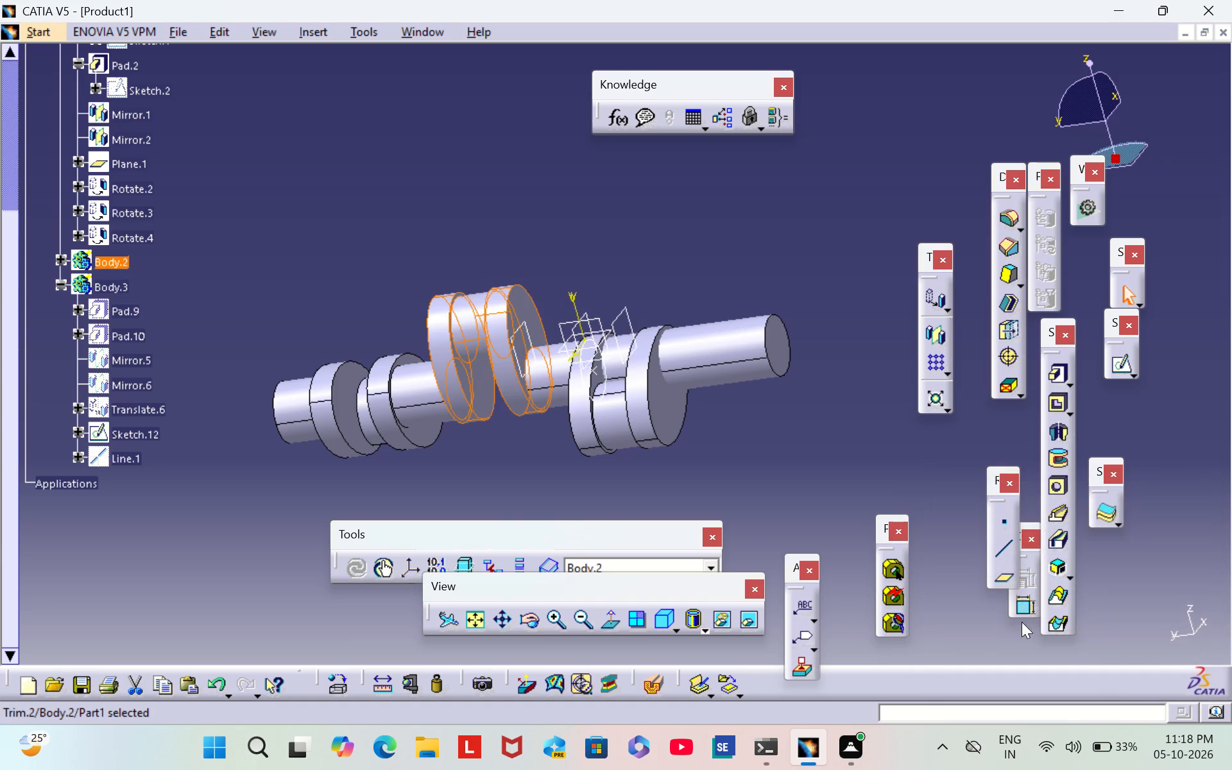
click(776, 479)
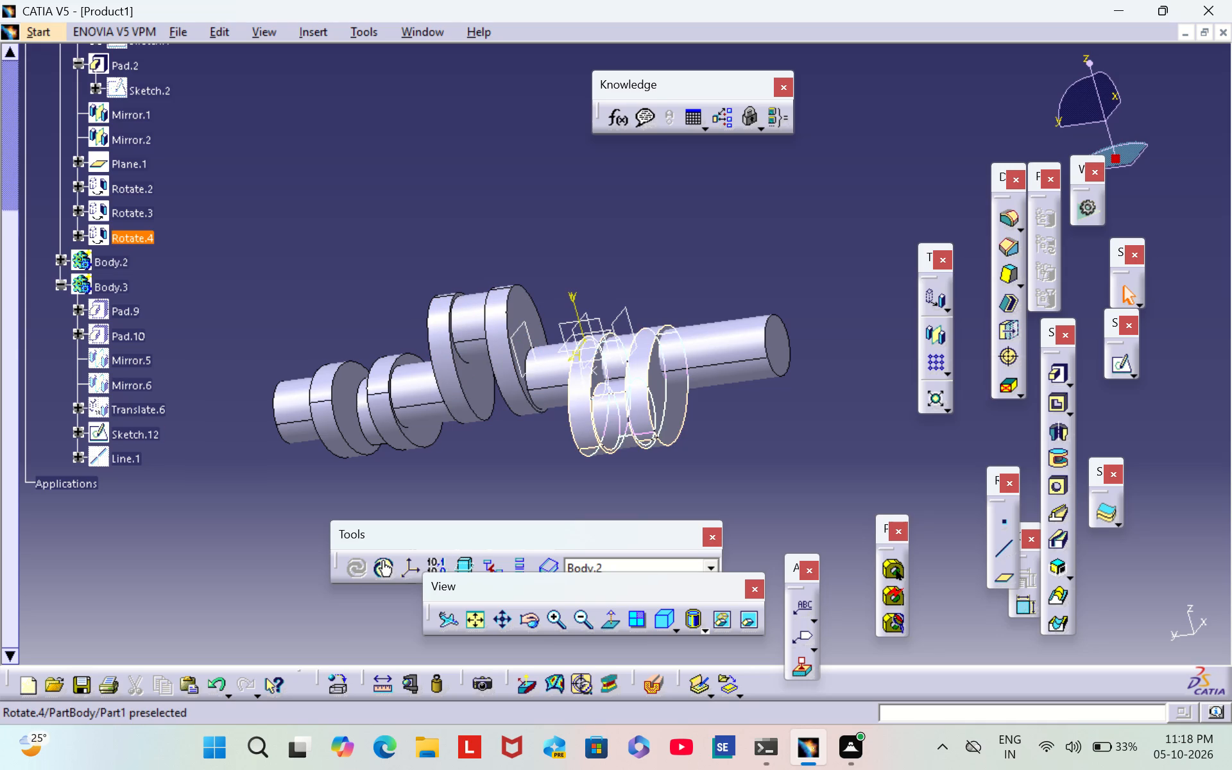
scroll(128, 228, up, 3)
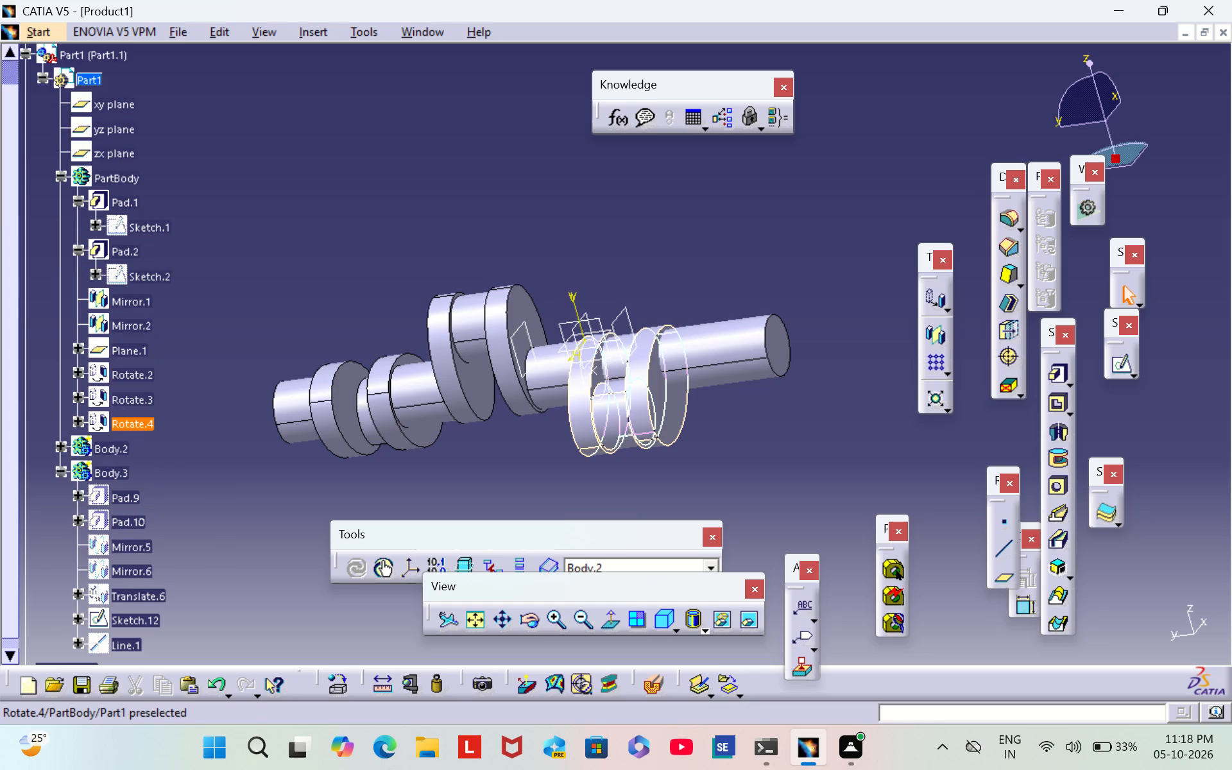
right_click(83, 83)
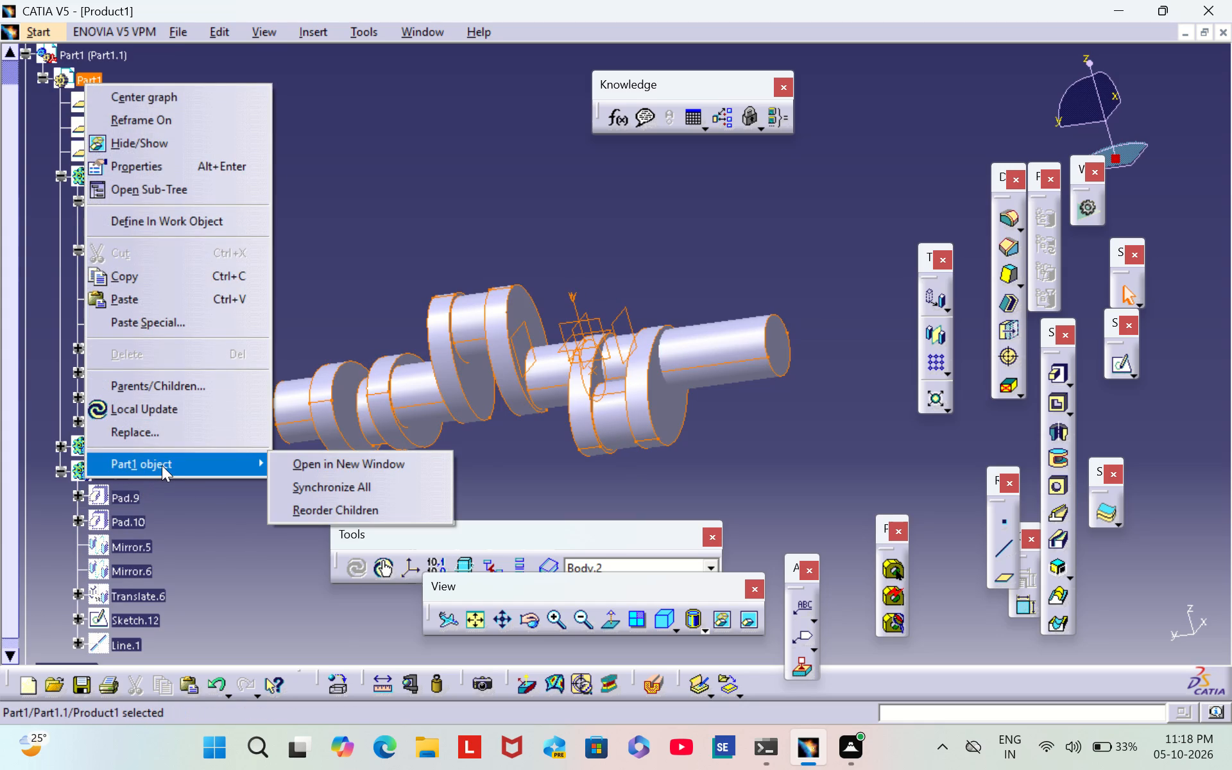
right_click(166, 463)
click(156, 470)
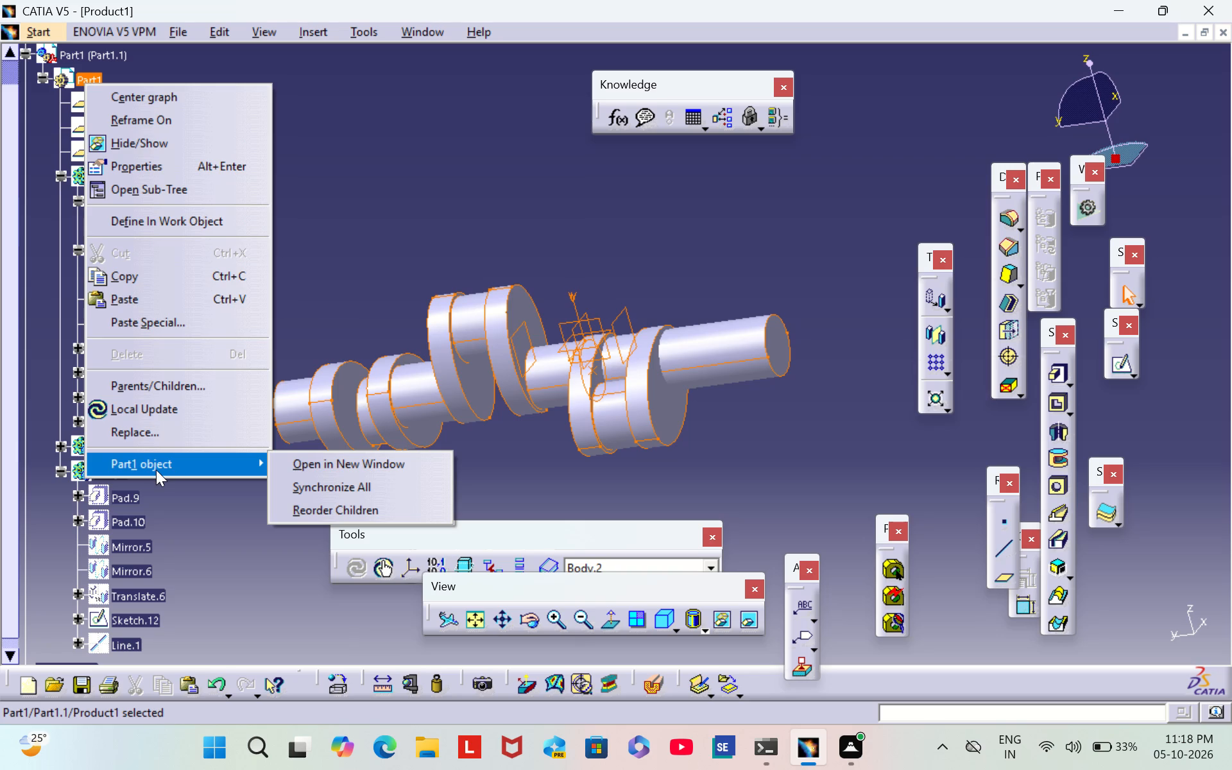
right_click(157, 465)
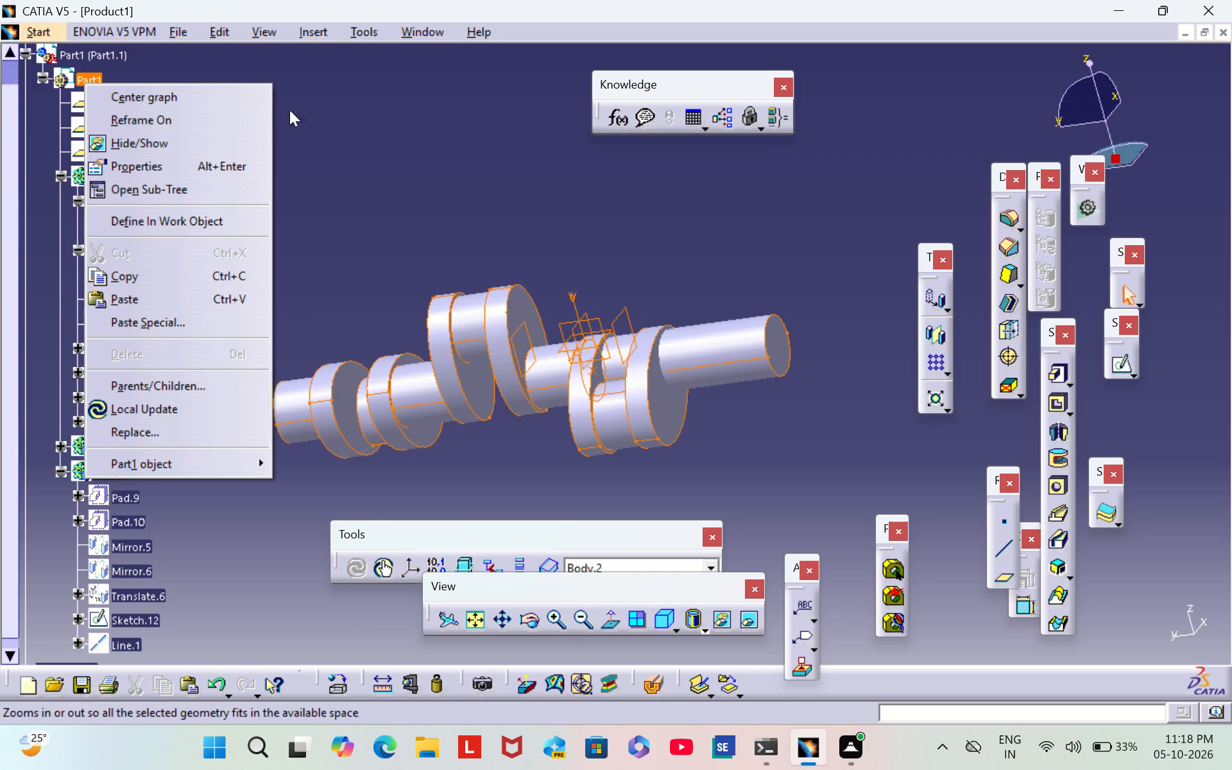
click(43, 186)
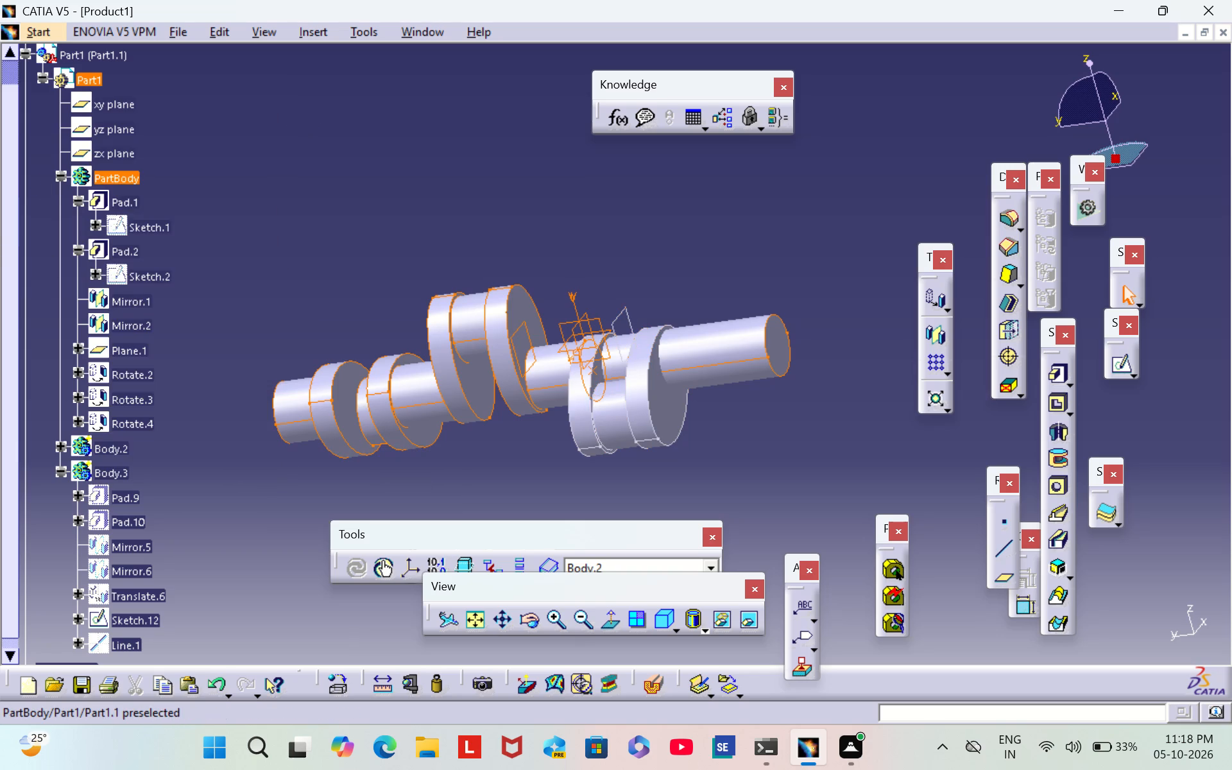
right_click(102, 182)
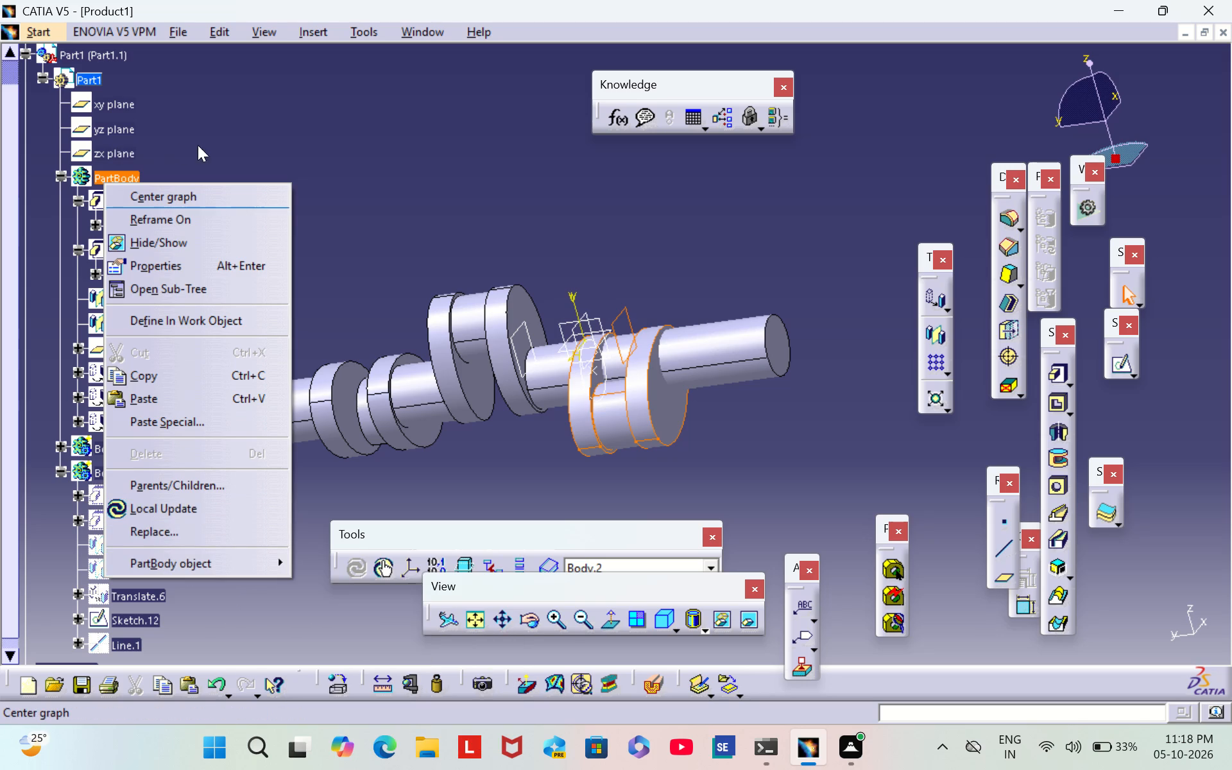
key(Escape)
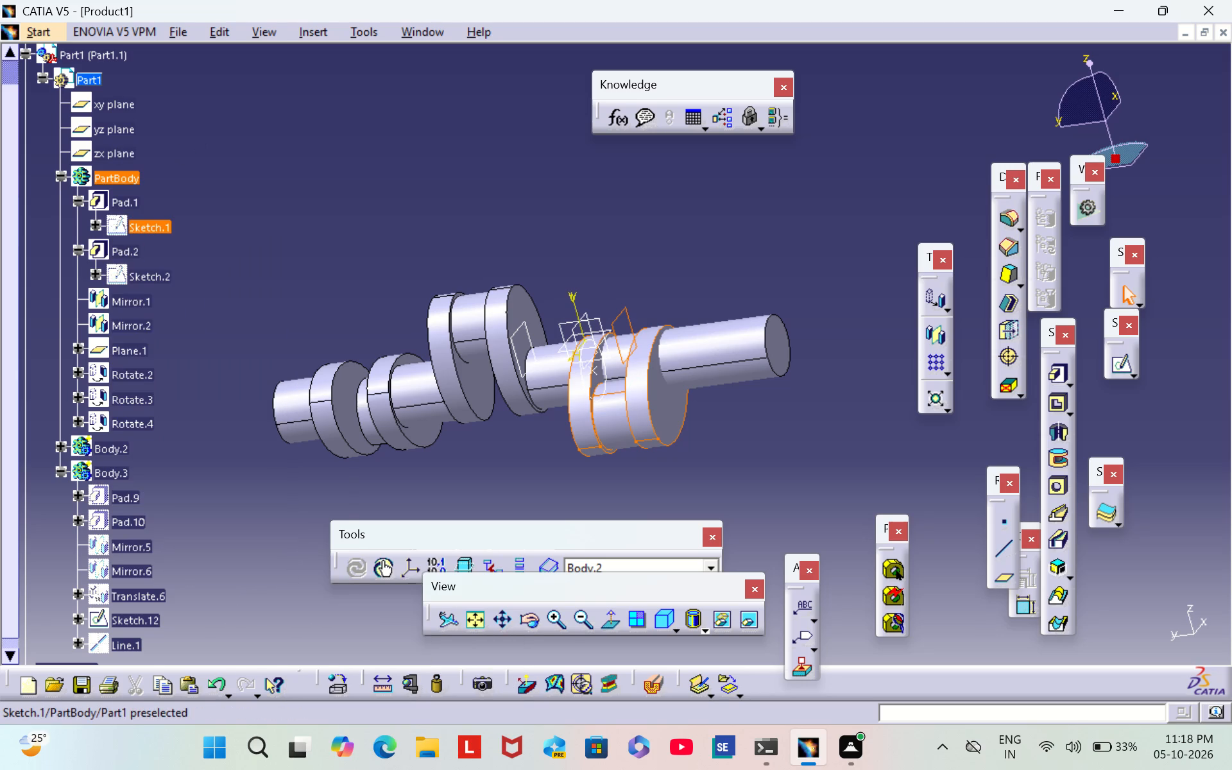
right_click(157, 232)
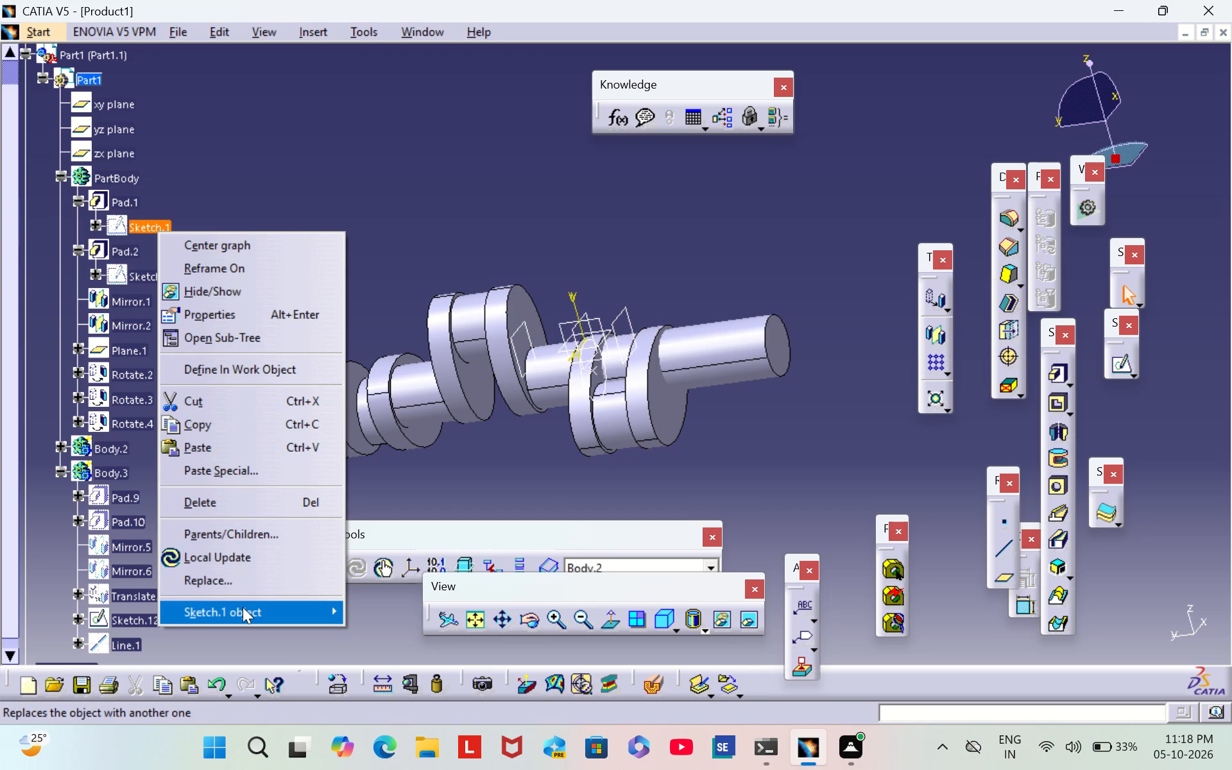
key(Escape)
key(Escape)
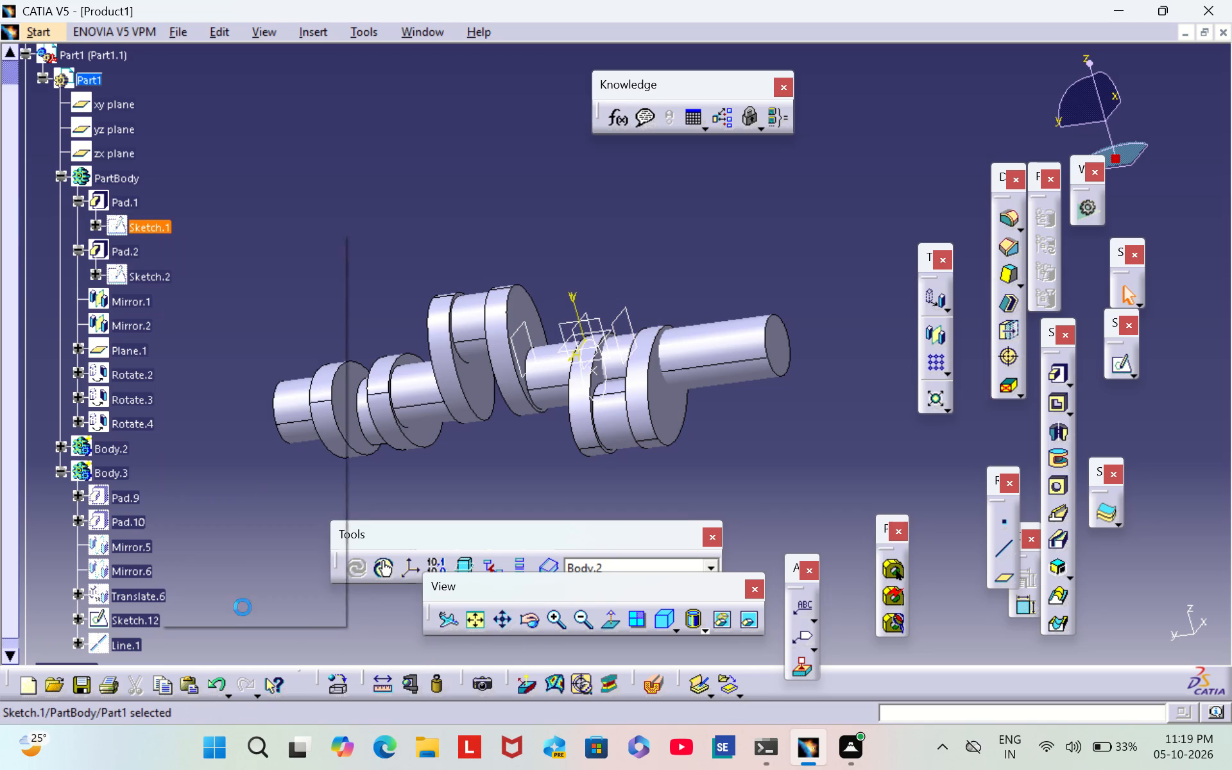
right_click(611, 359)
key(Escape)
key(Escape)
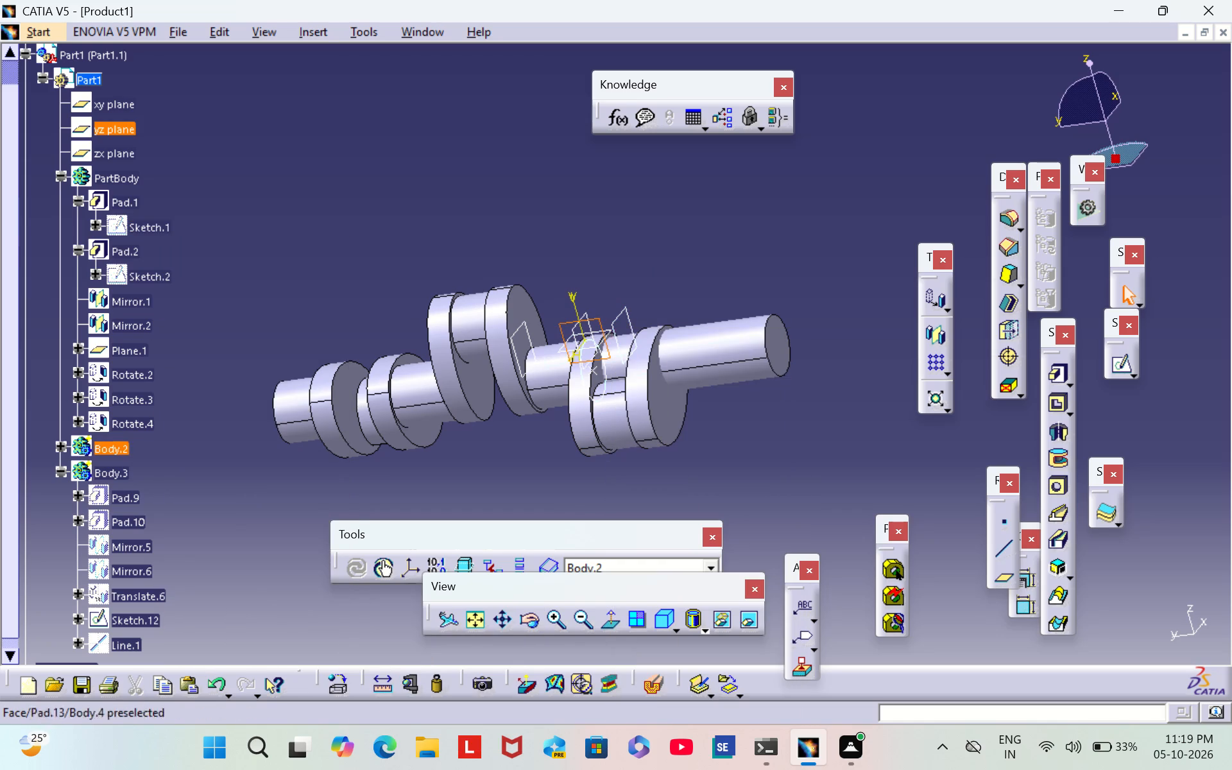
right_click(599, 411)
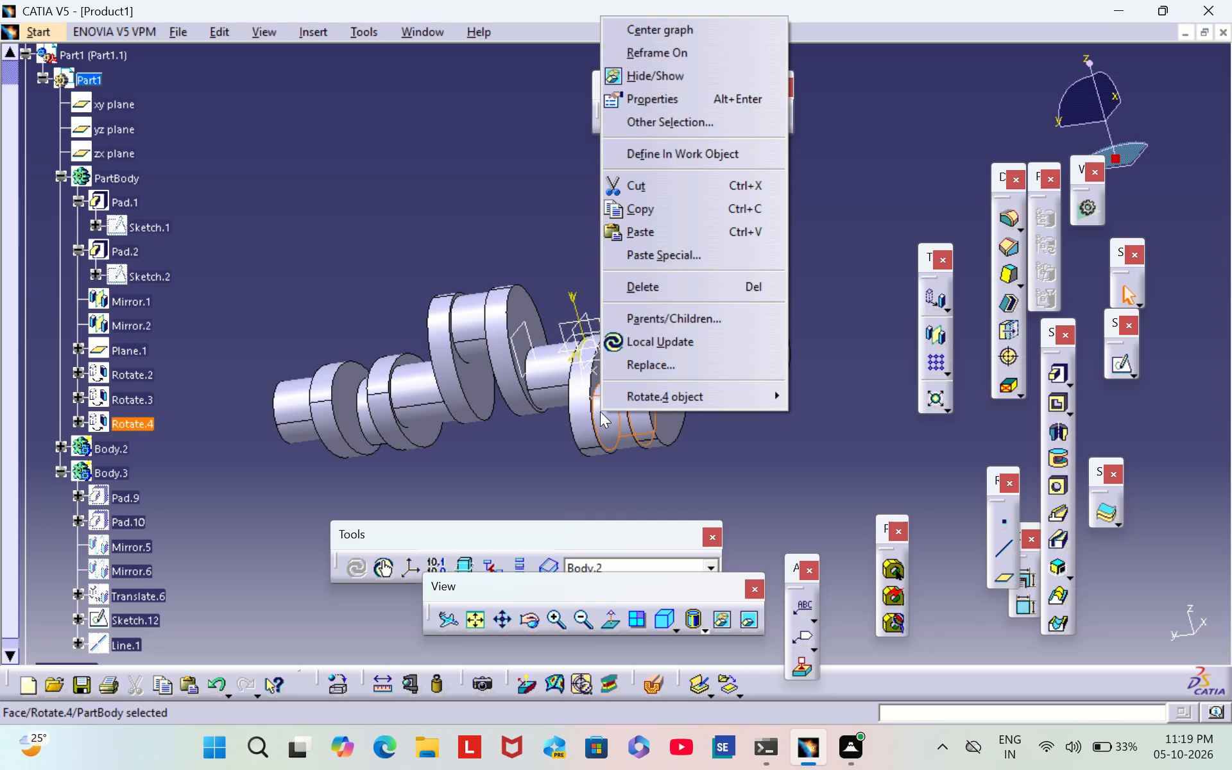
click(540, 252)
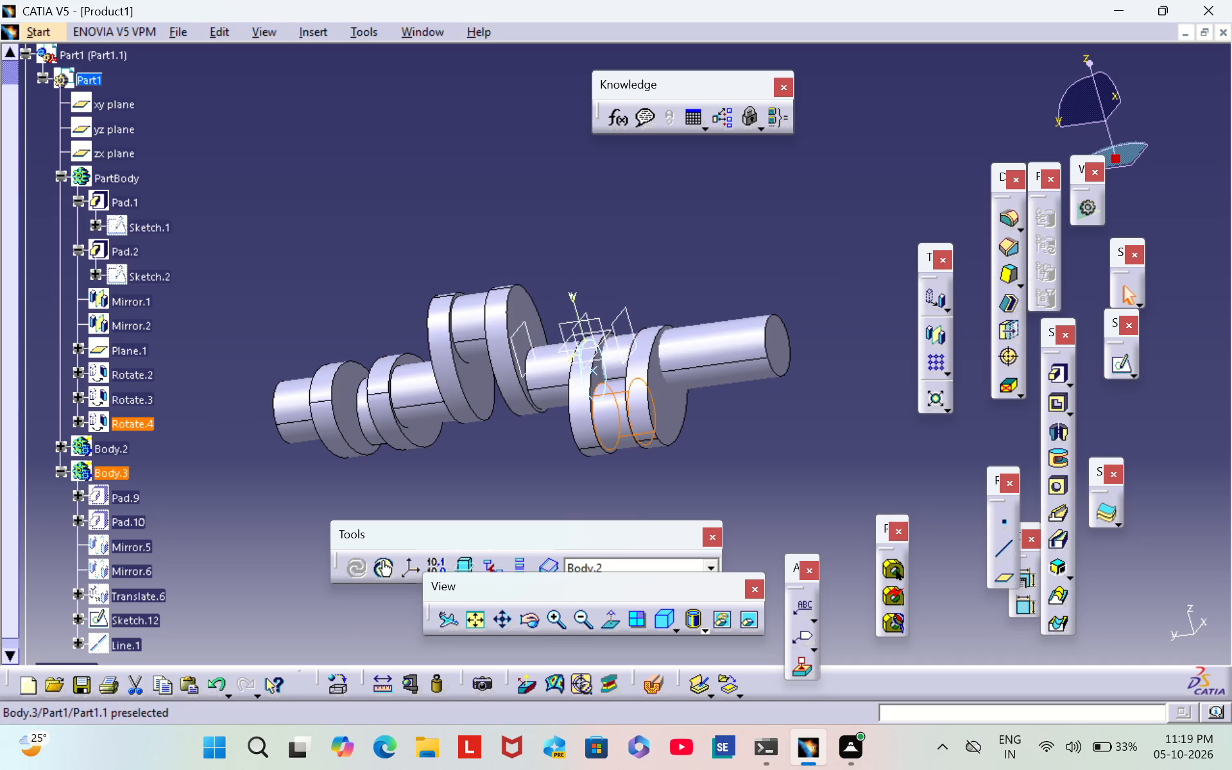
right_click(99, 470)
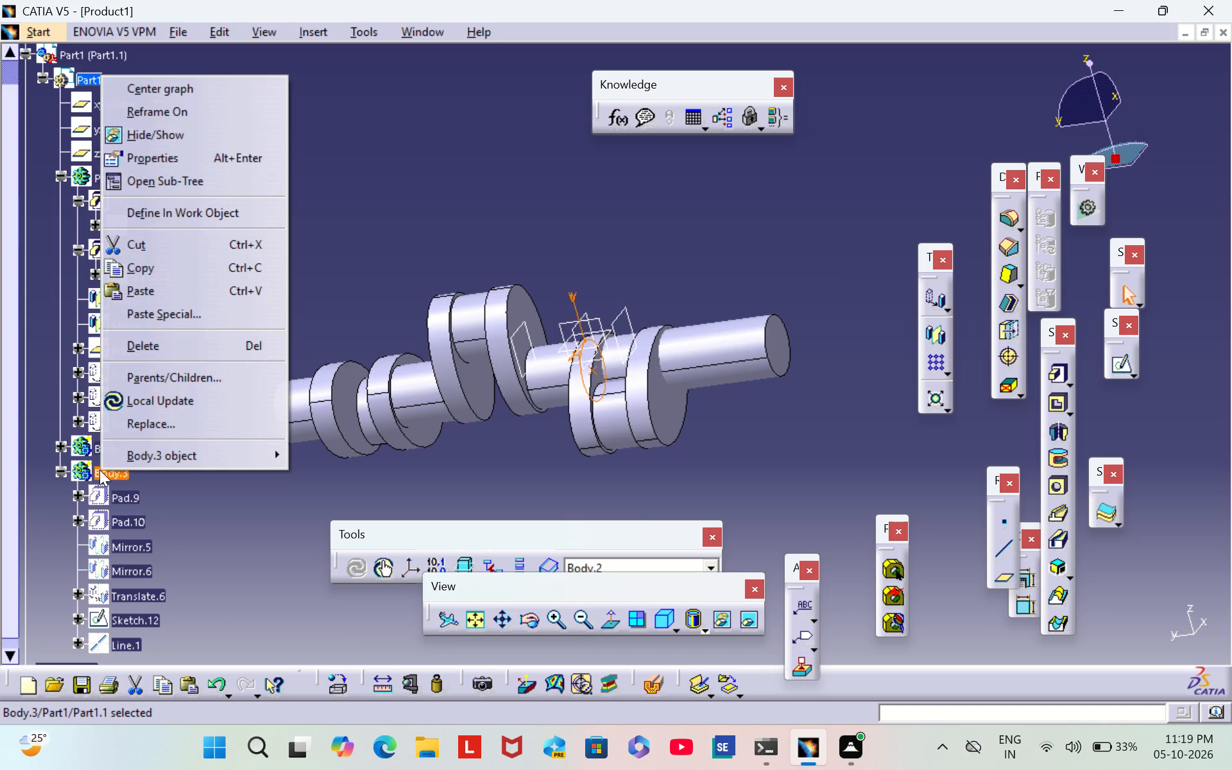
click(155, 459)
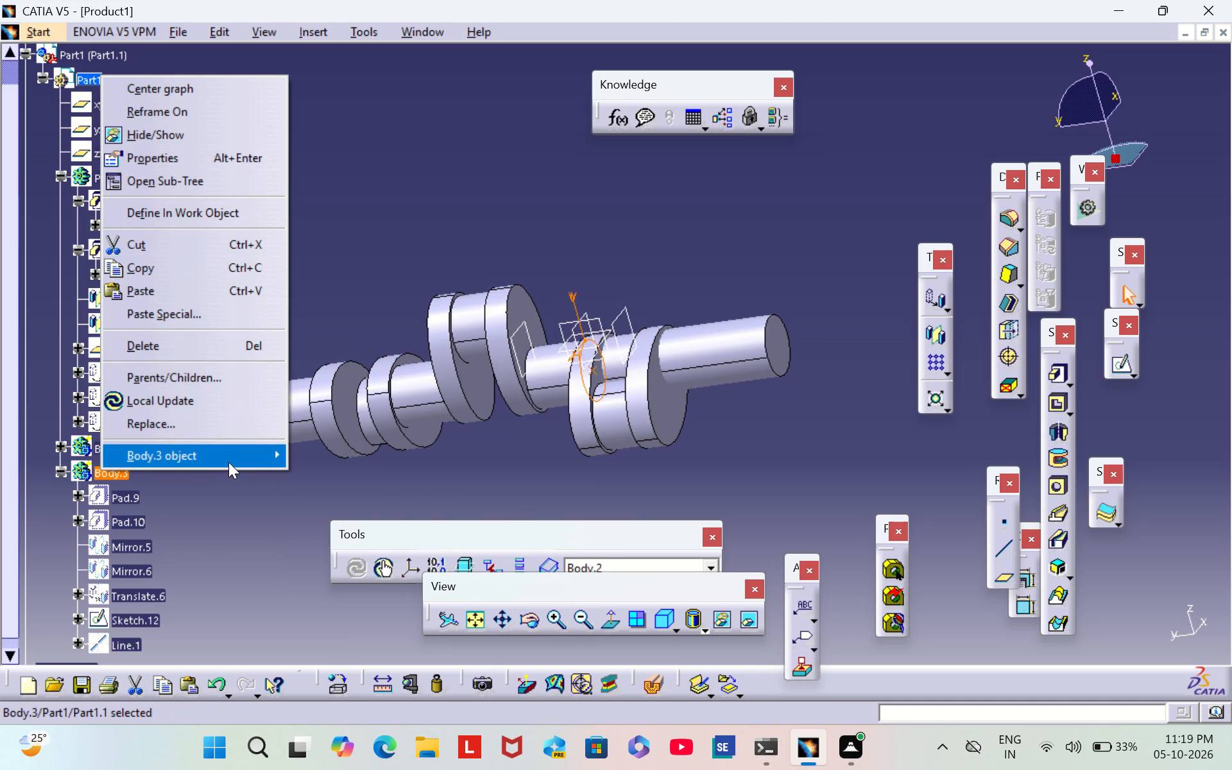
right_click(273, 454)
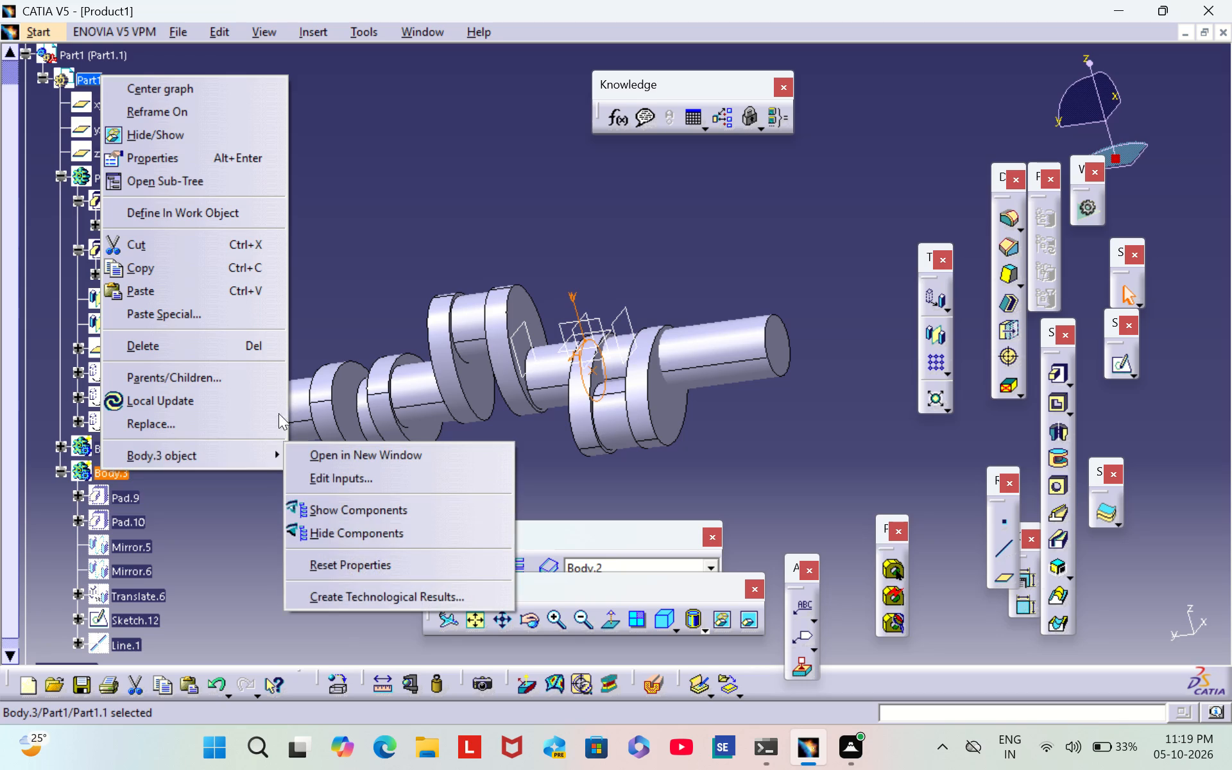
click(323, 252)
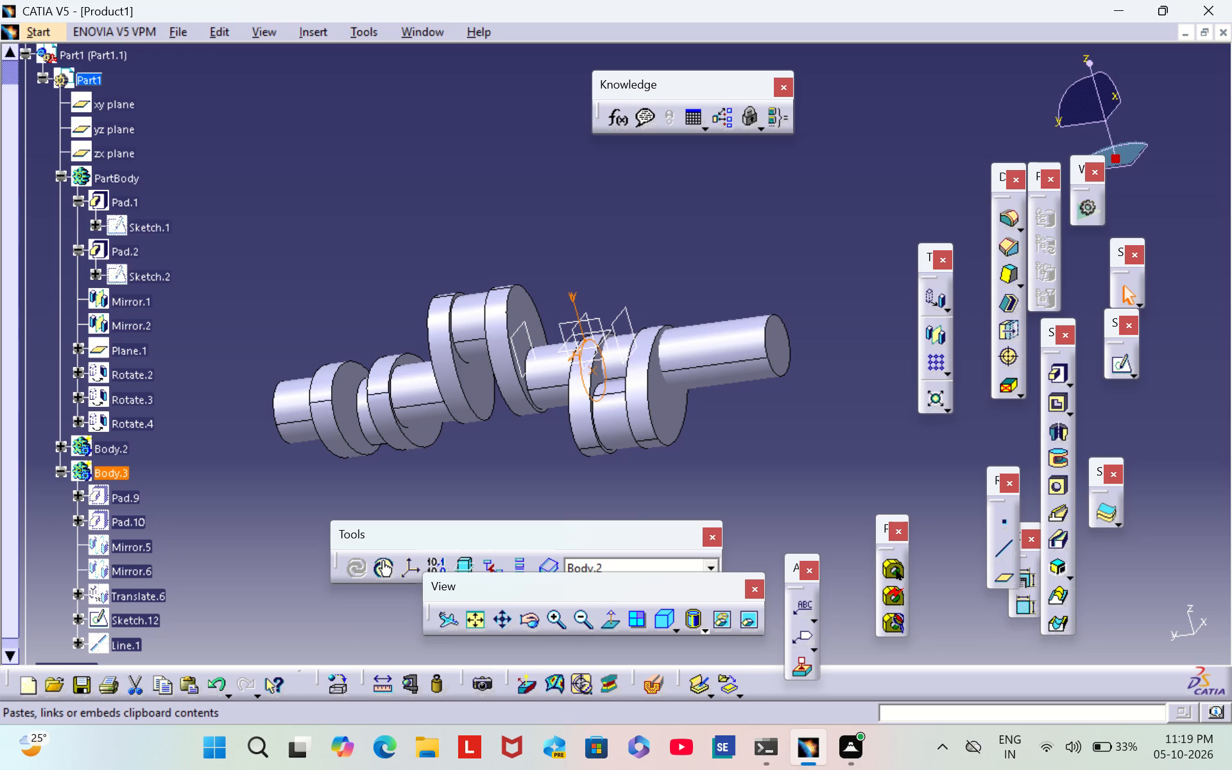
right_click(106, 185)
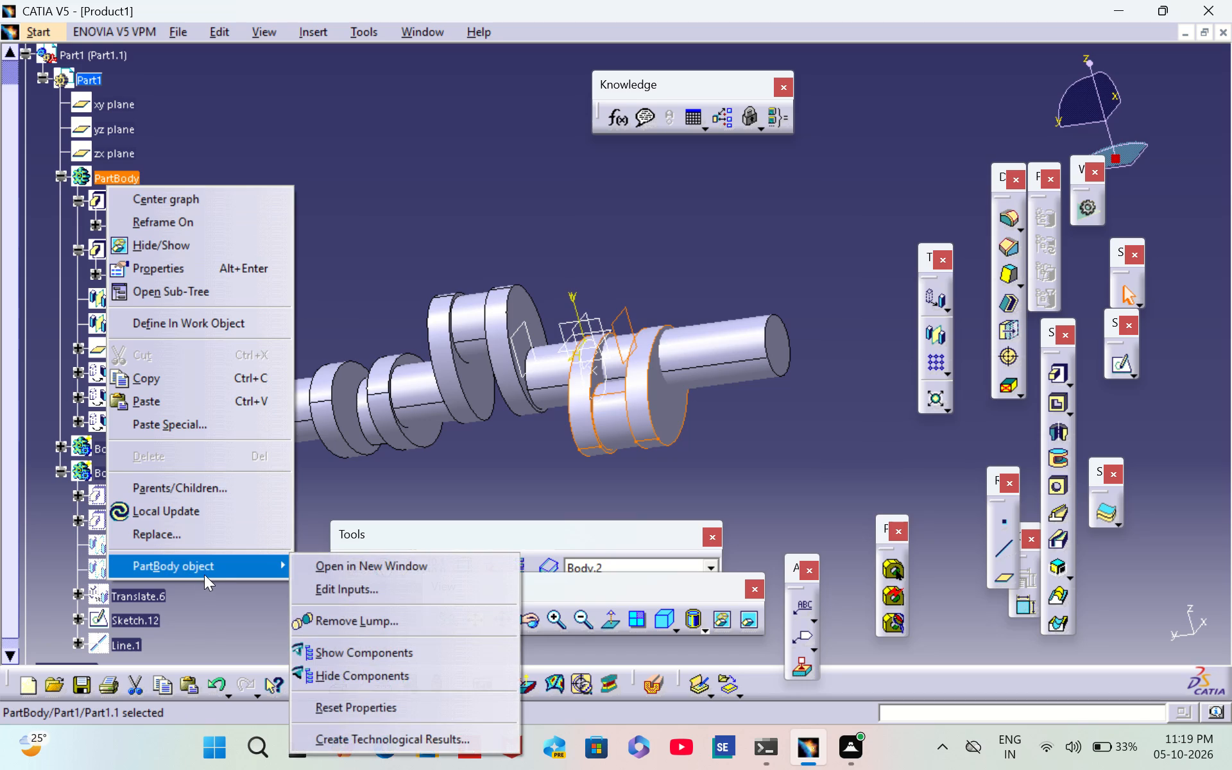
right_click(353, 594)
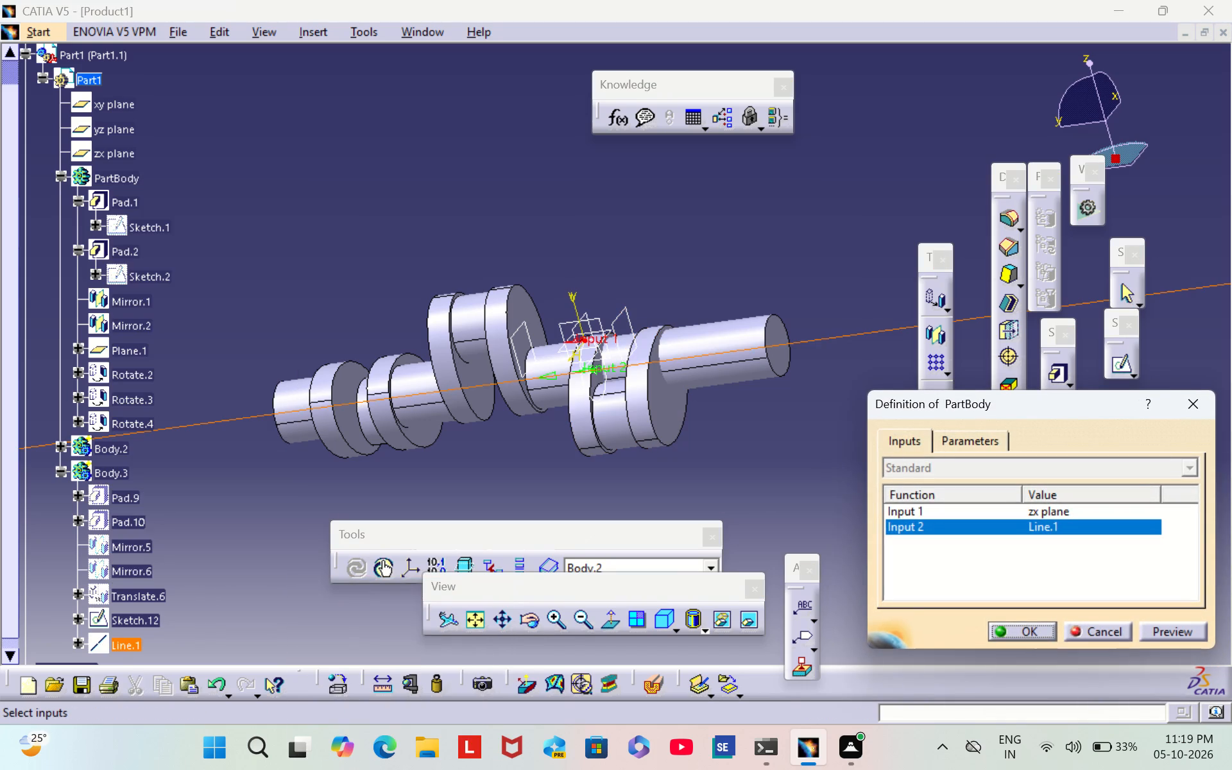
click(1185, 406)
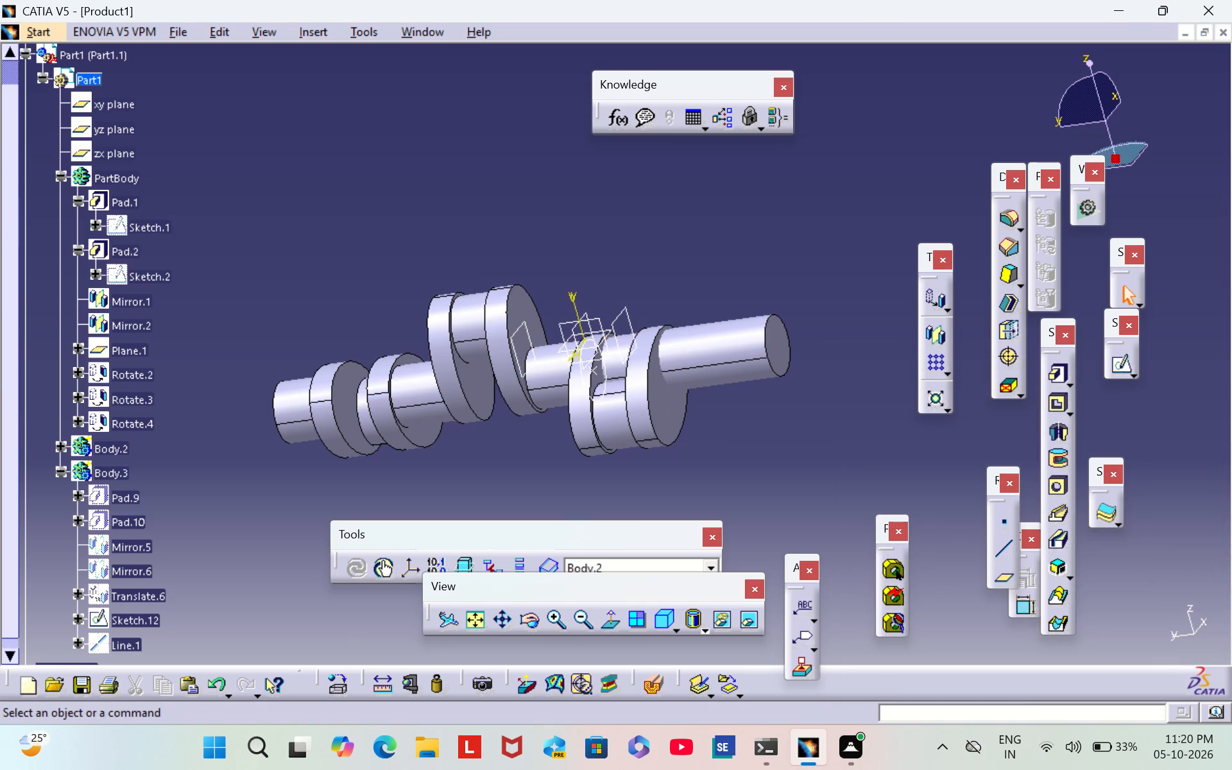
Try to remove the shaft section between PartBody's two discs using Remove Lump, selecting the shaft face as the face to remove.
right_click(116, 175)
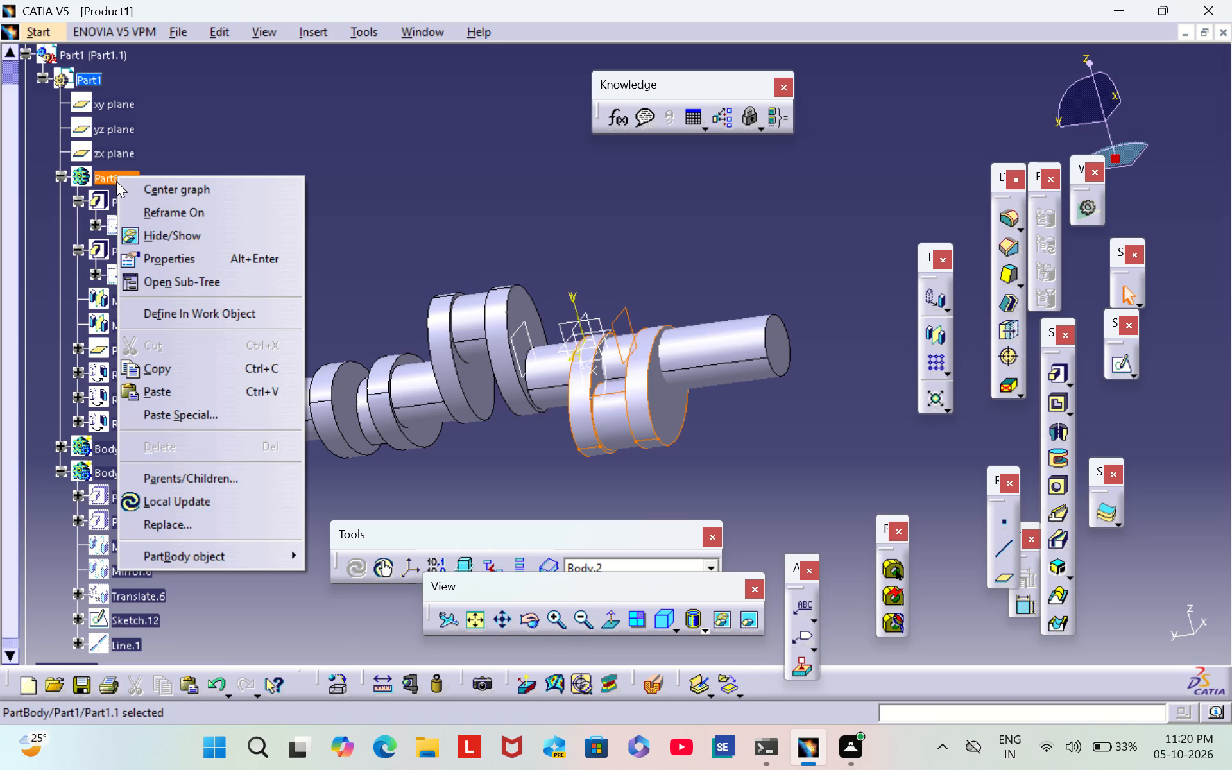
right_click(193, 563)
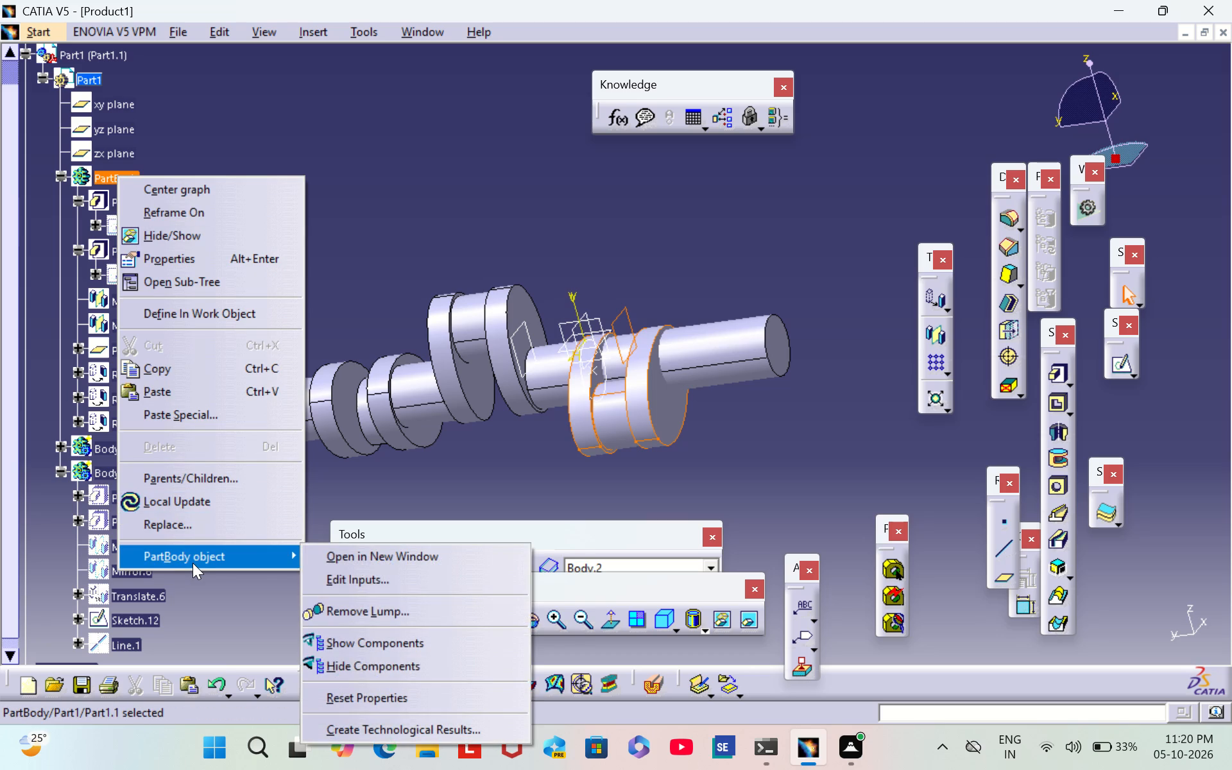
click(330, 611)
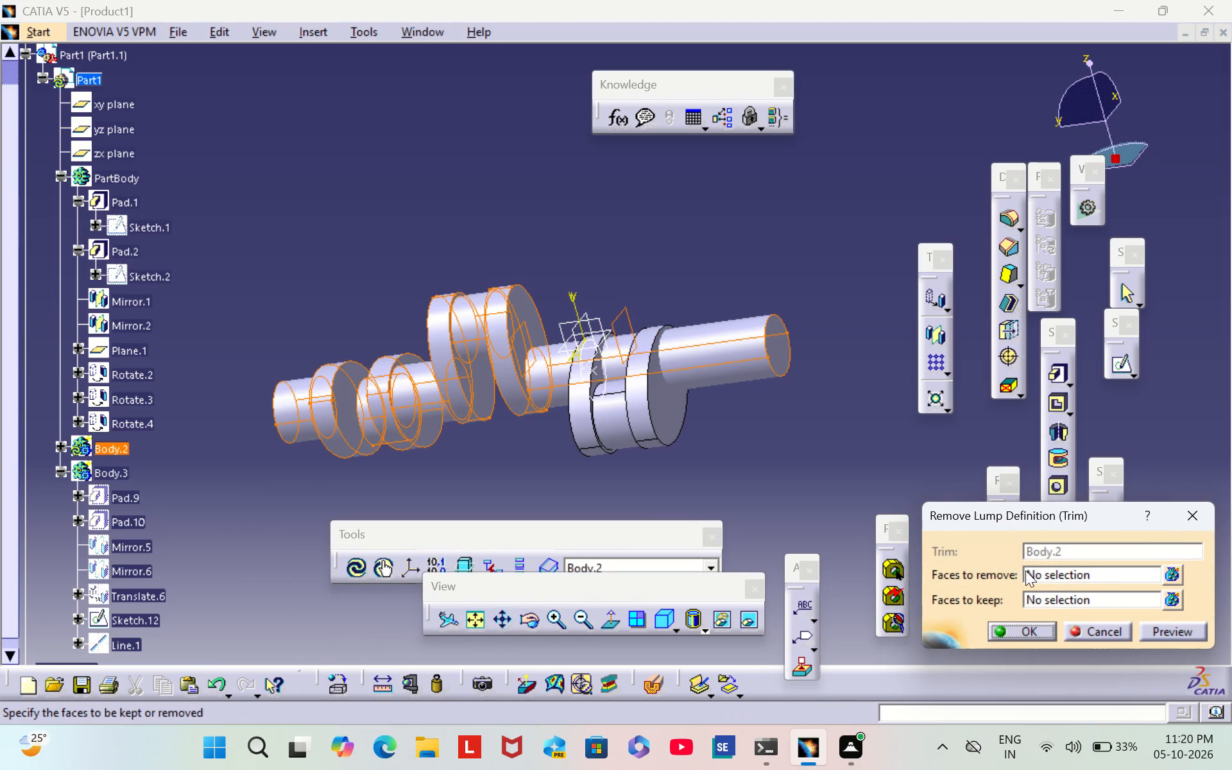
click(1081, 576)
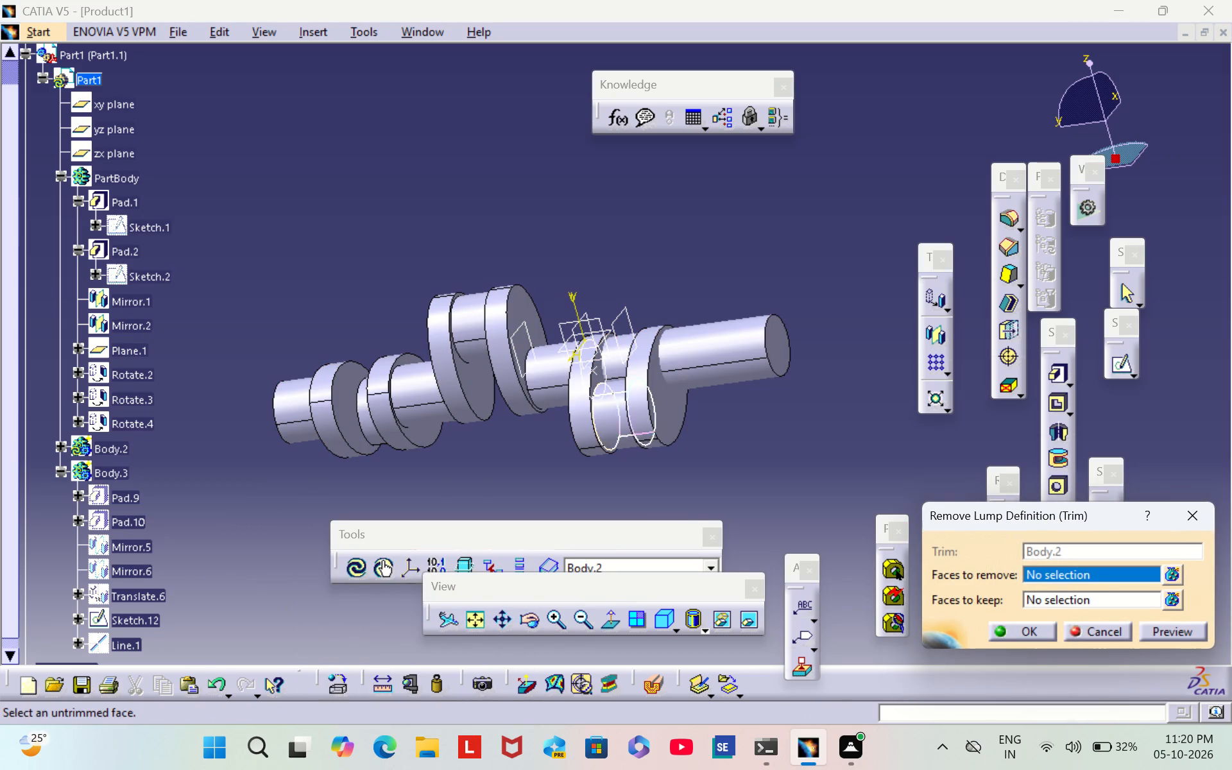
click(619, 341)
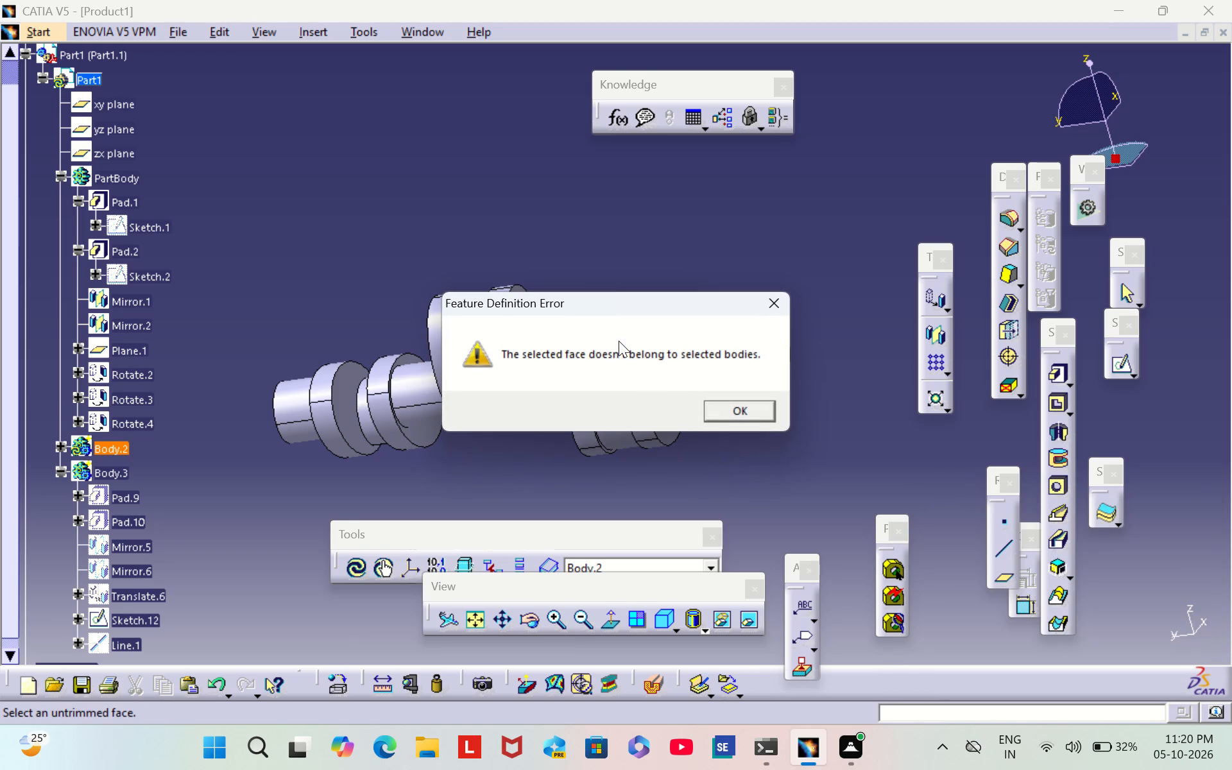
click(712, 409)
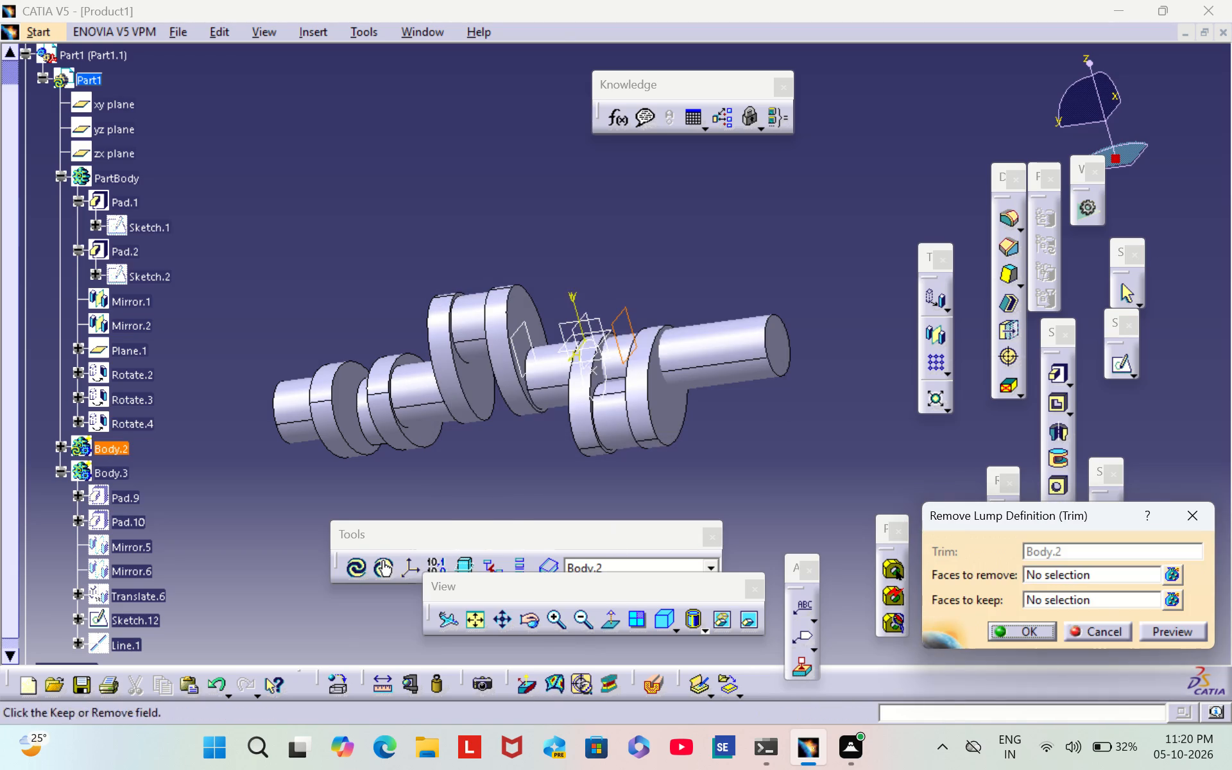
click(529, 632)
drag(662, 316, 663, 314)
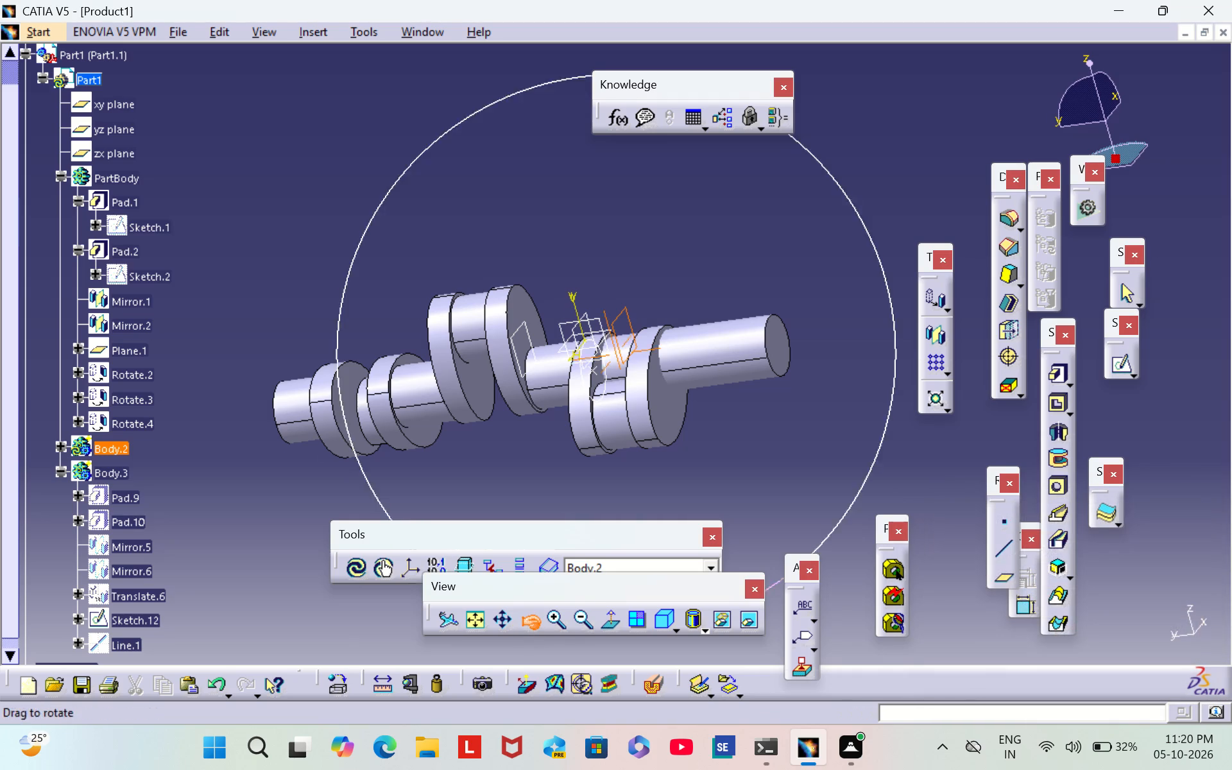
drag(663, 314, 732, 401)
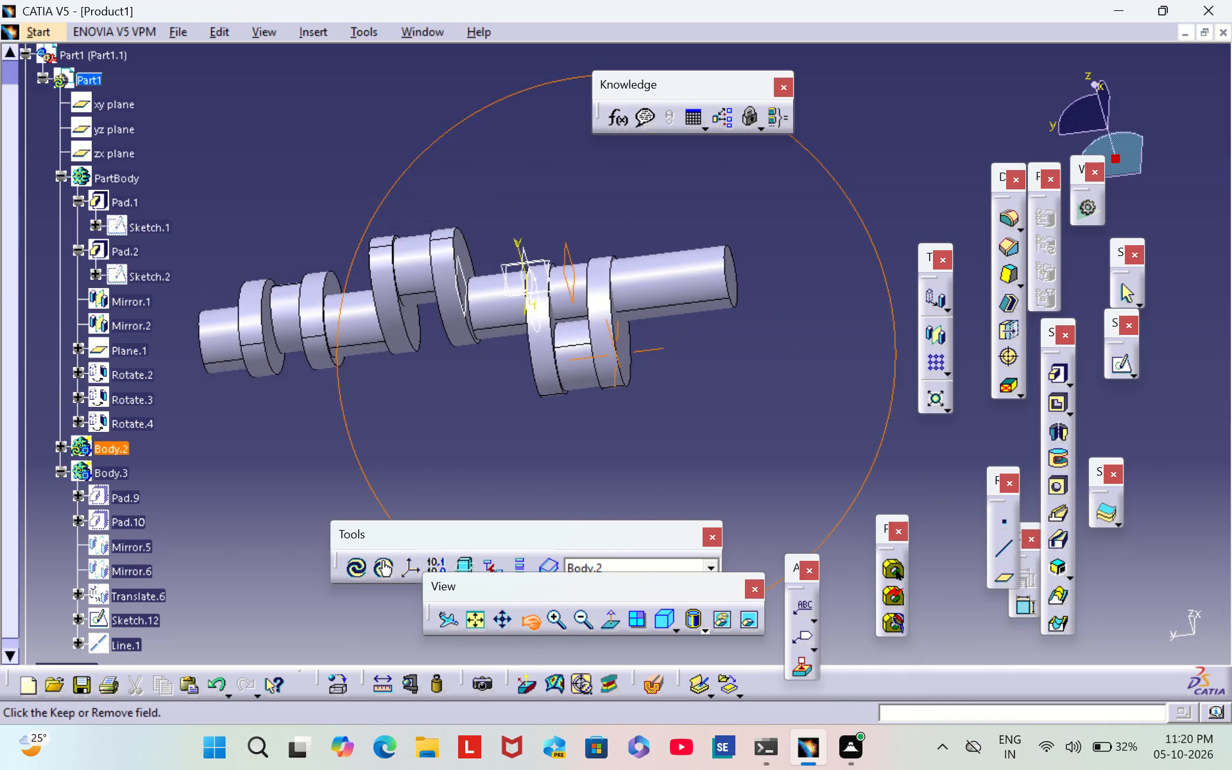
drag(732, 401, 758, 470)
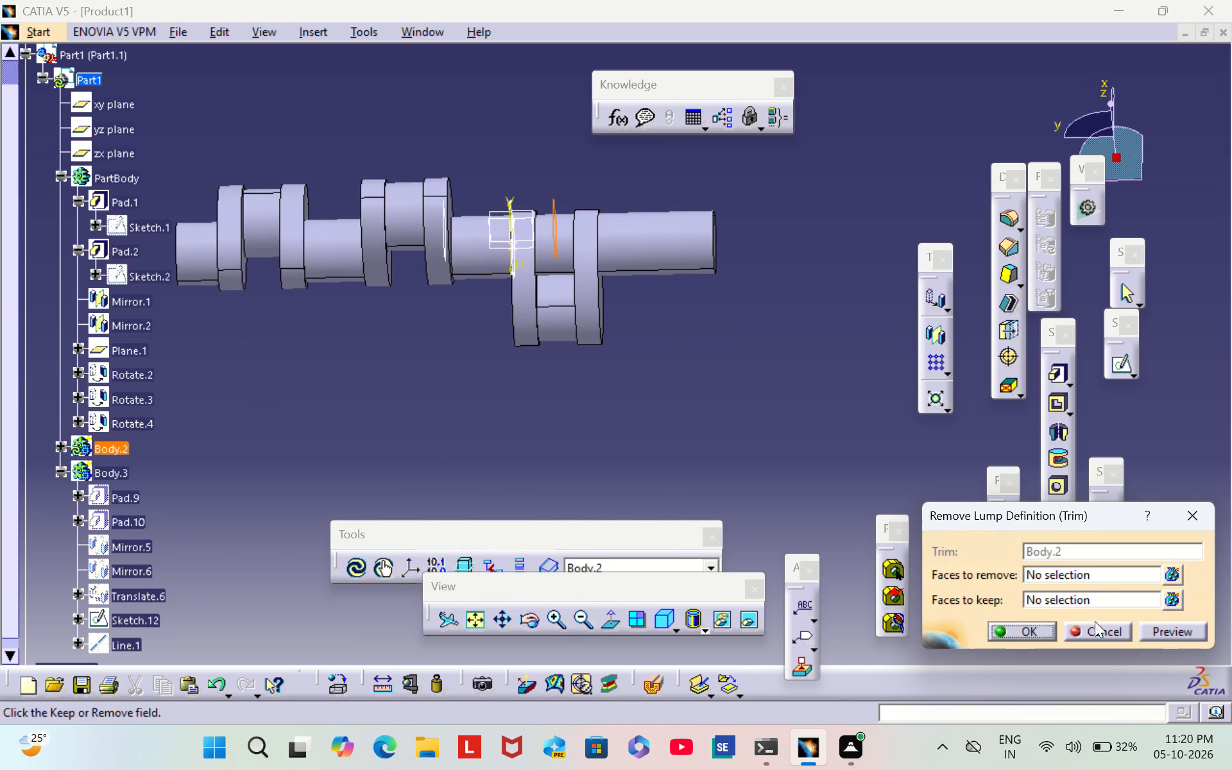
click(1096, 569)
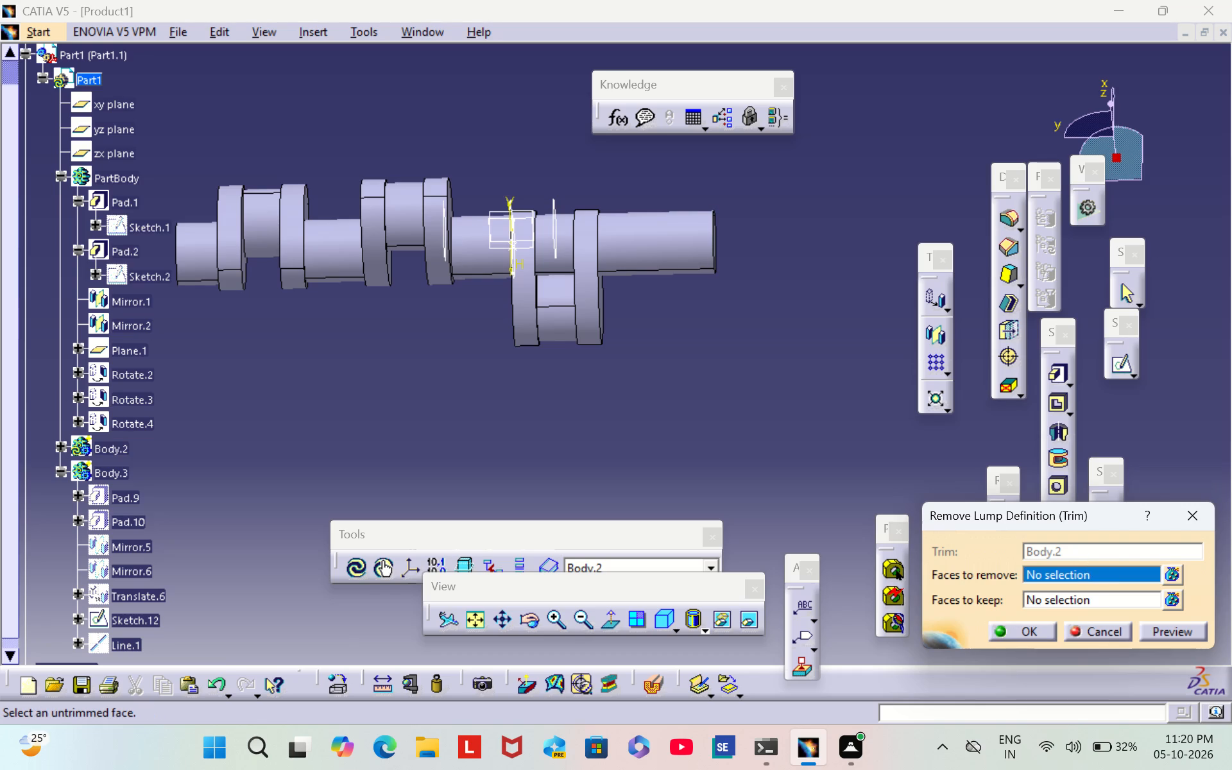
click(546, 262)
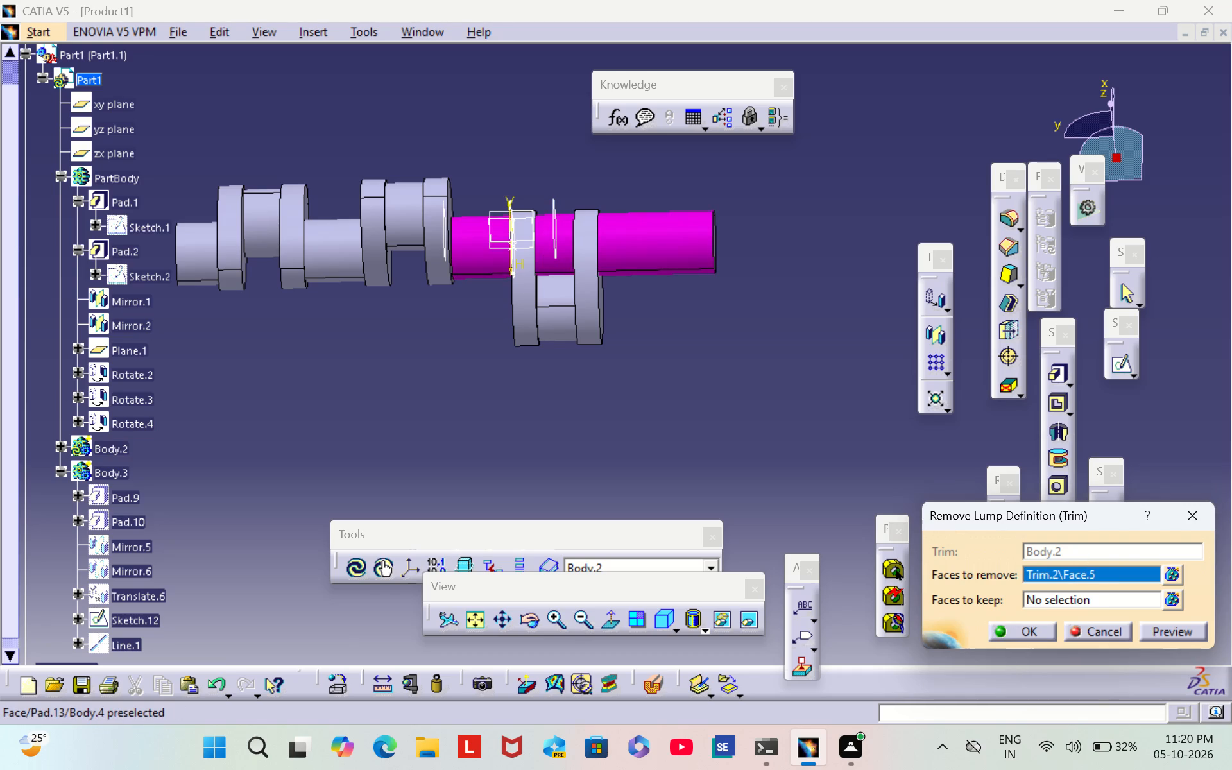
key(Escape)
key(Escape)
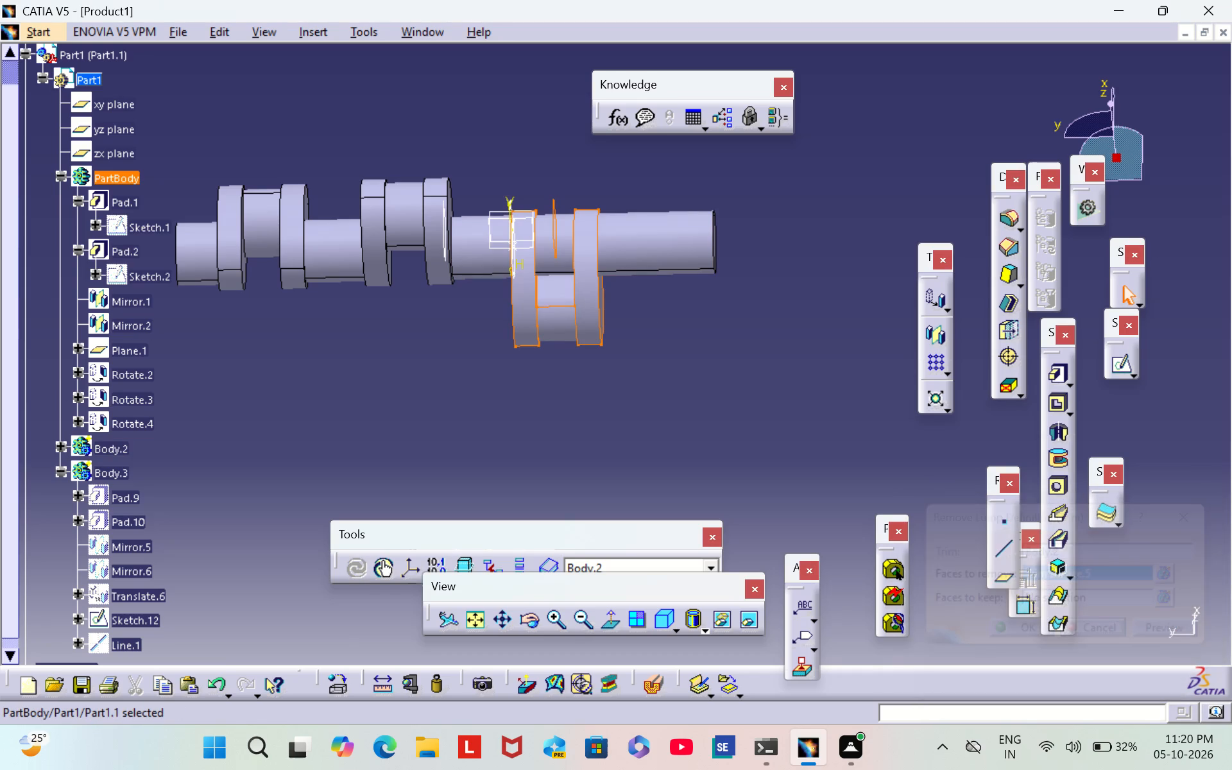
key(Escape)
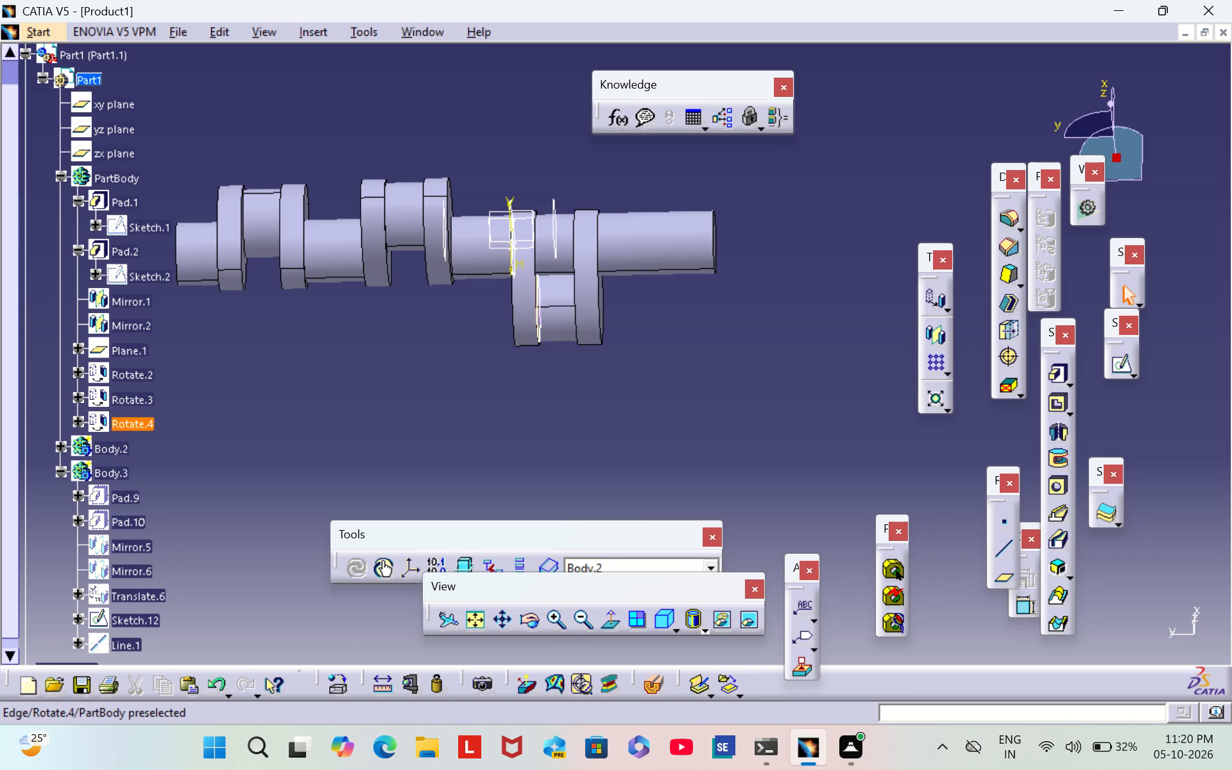
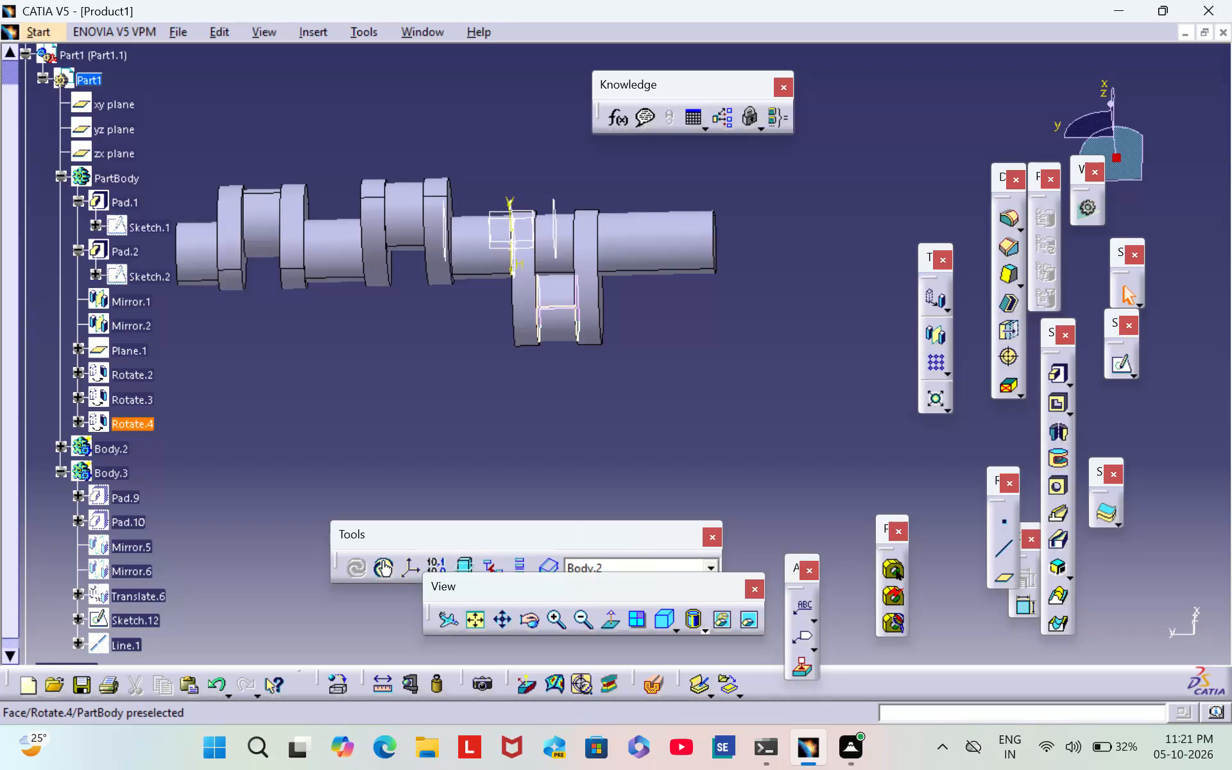
Show the hidden components of PartBody.
click(118, 184)
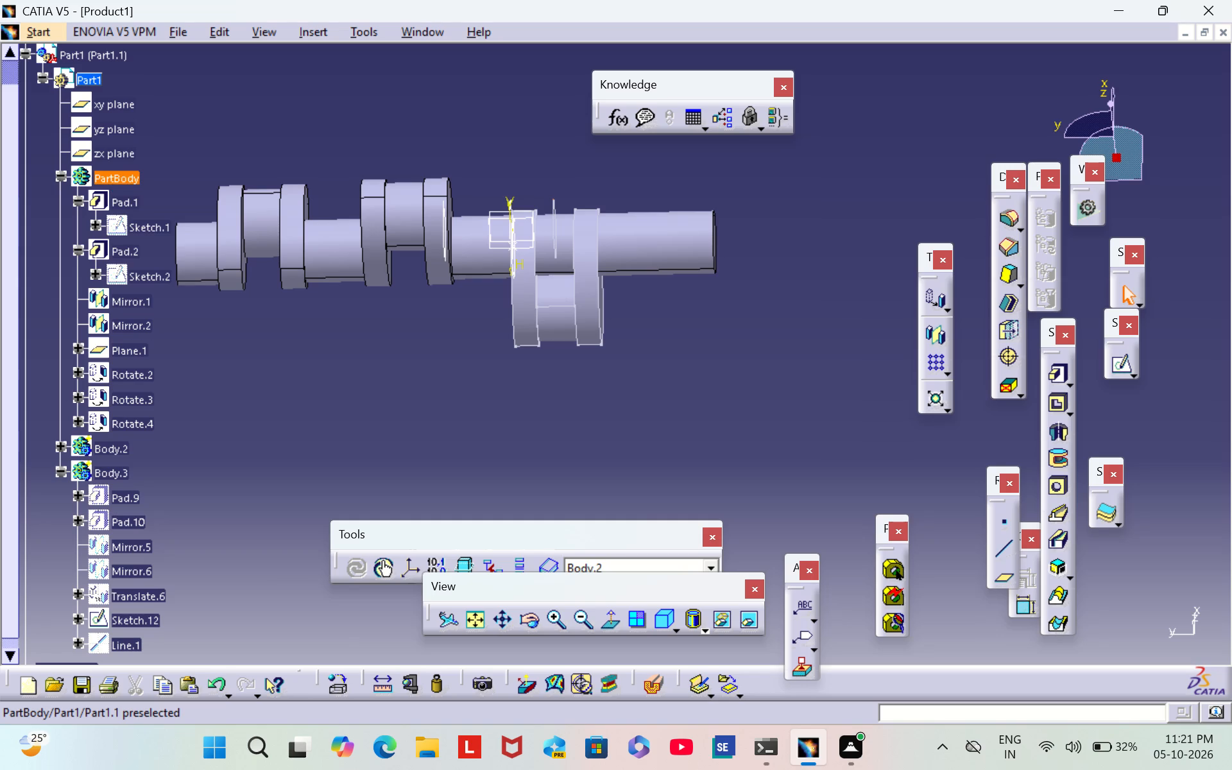
right_click(118, 184)
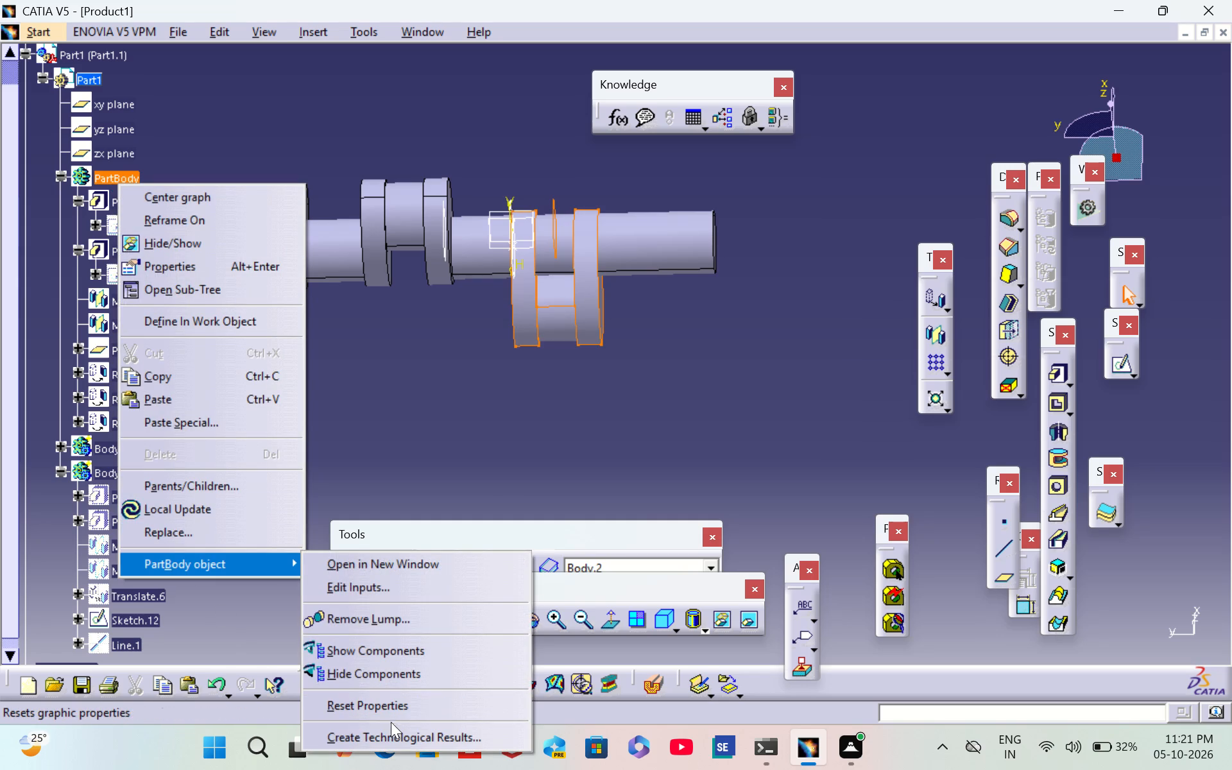
right_click(406, 647)
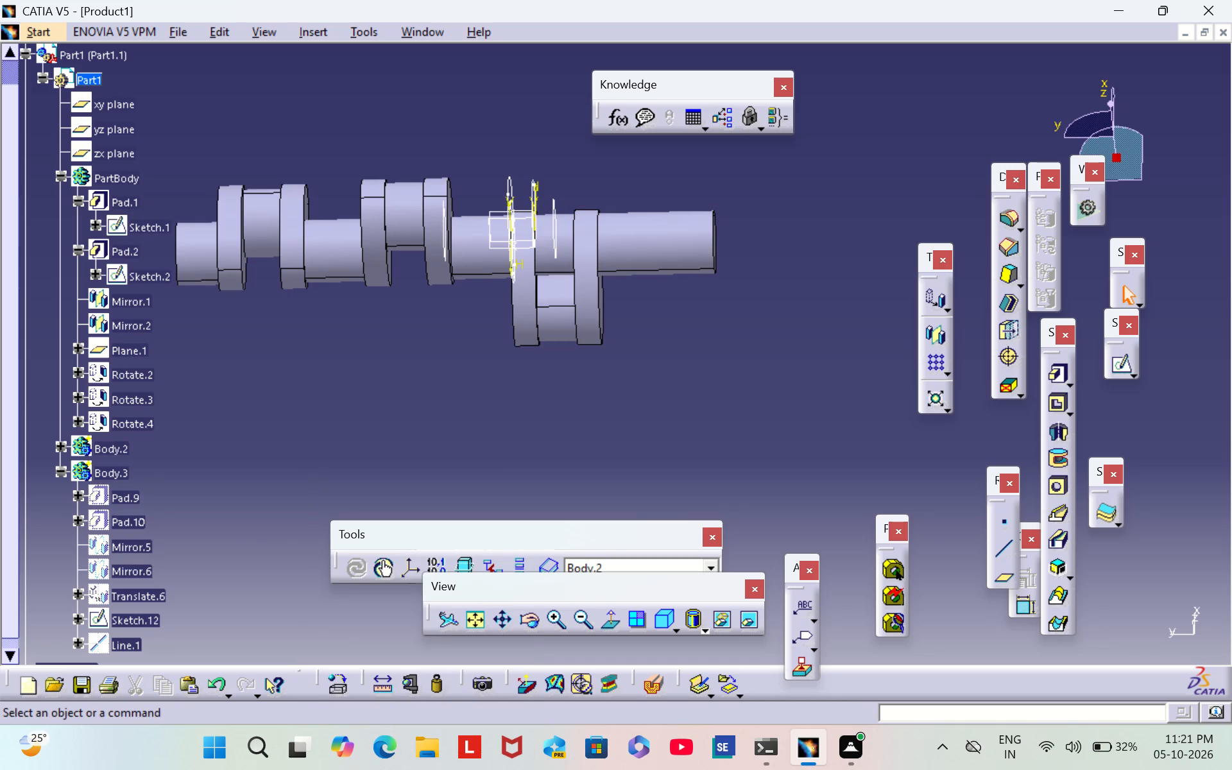
click(348, 380)
Union Trim Body.2 with PartBody, removing the face of the shaft section that lies between PartBody's two discs.
click(92, 450)
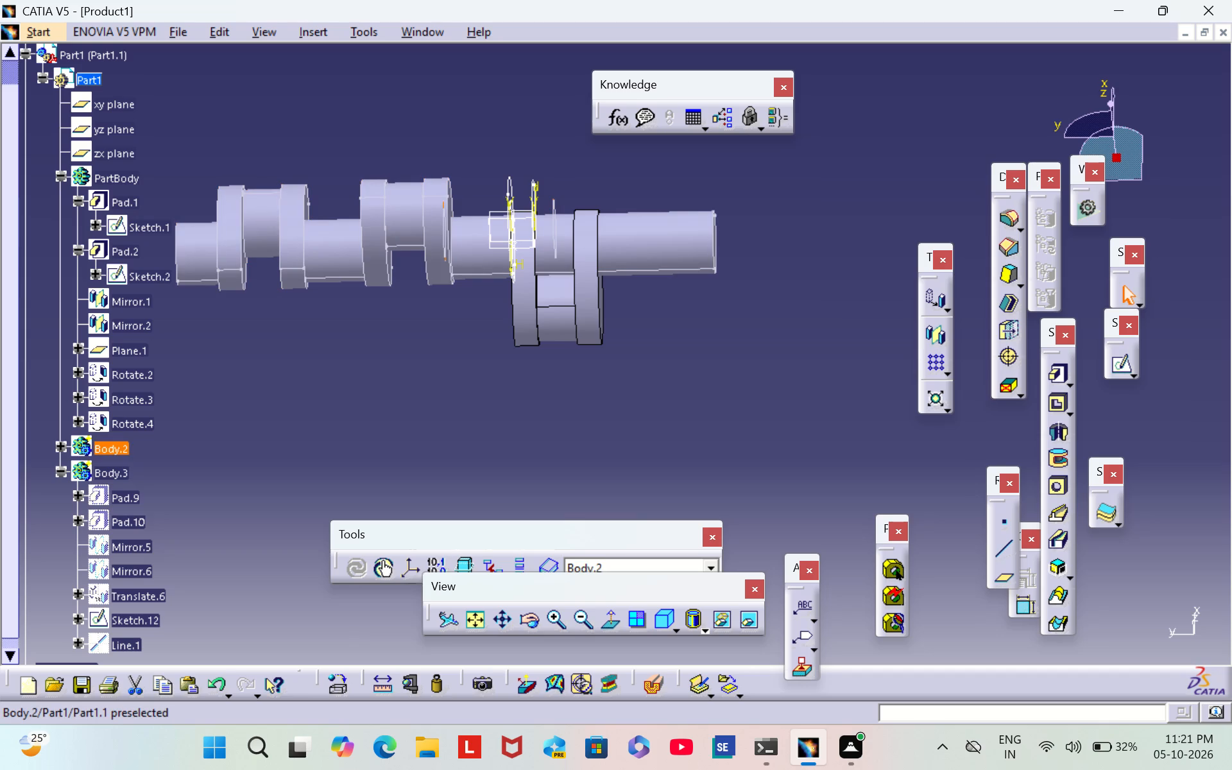
right_click(92, 450)
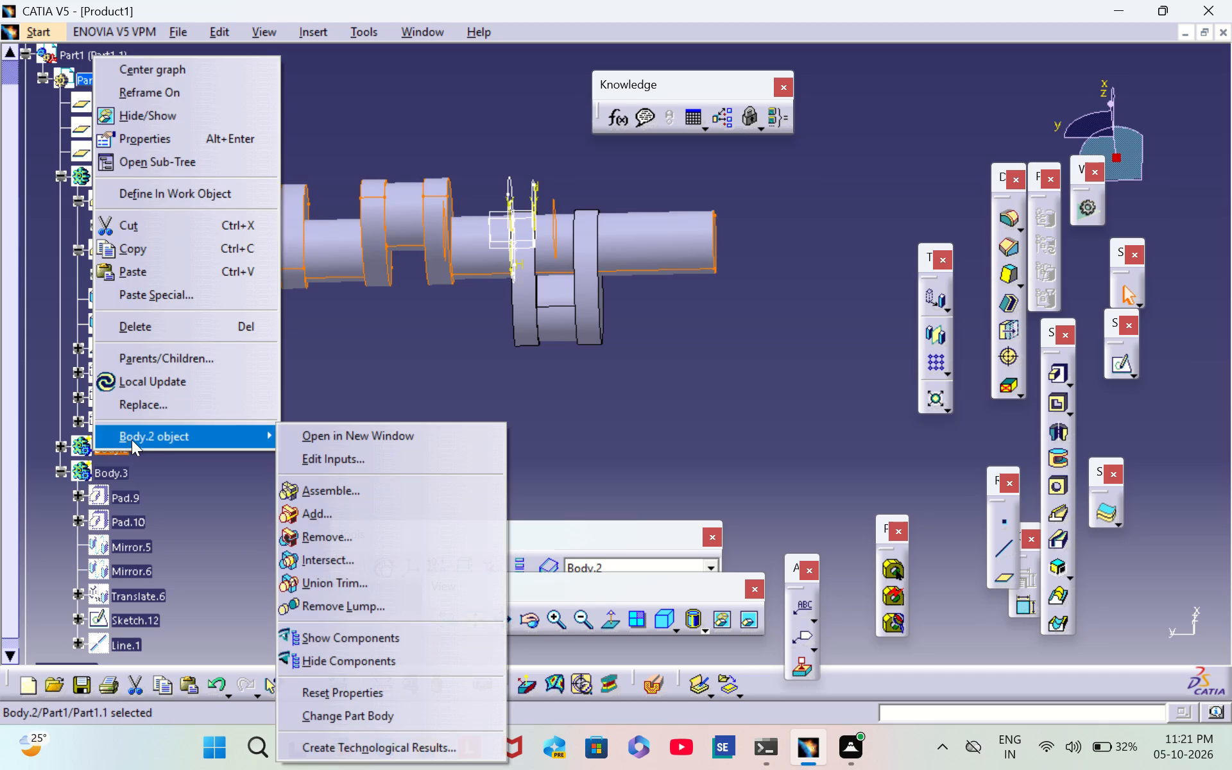
click(338, 578)
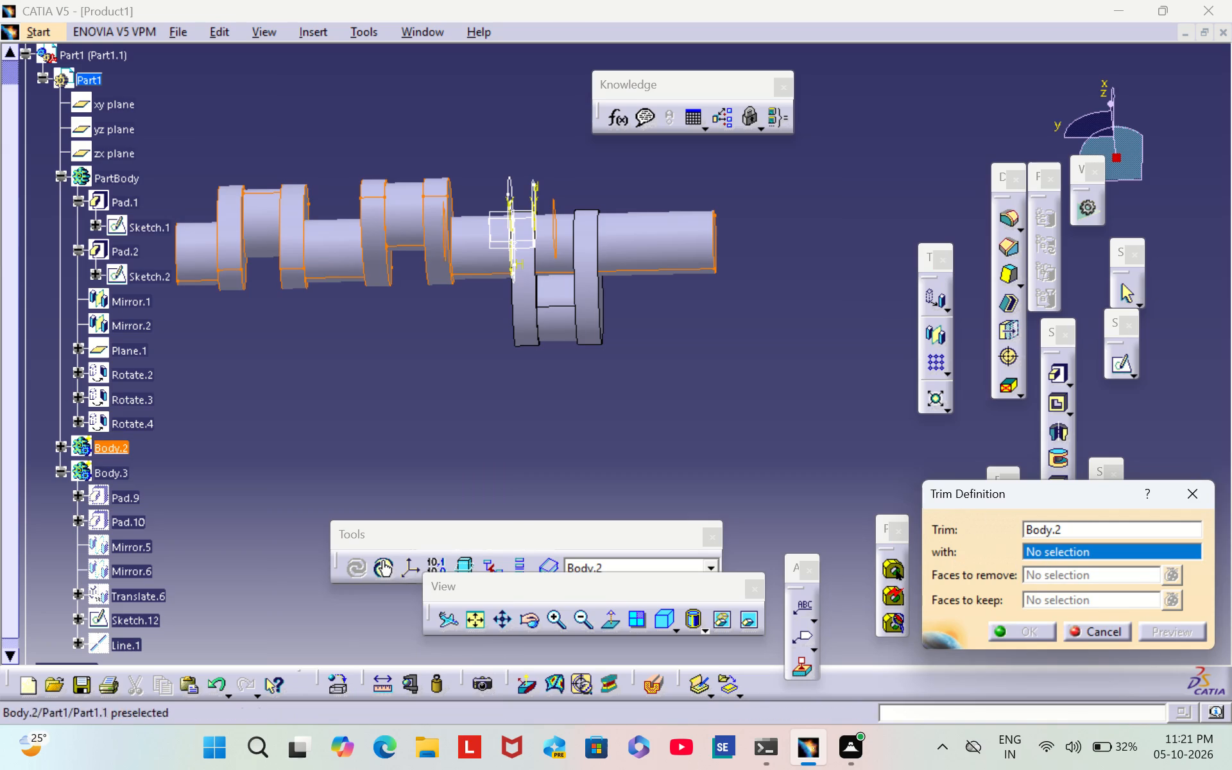
click(582, 331)
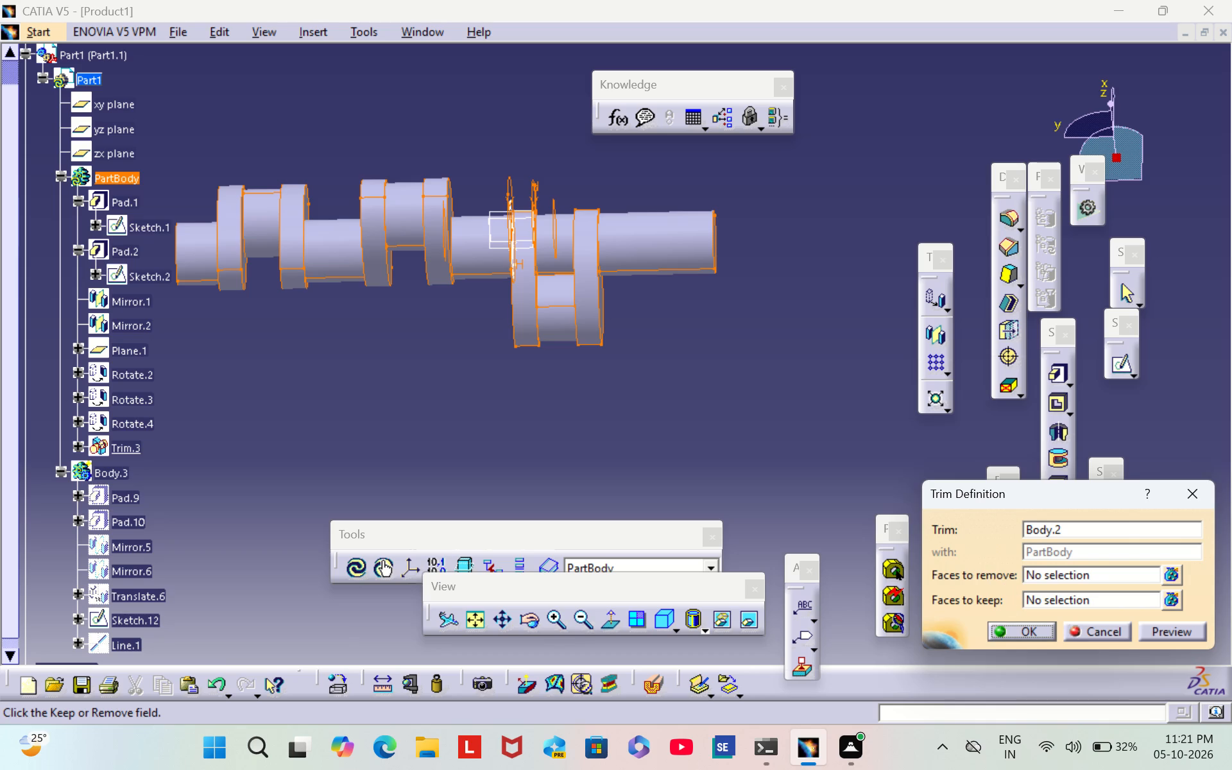
click(541, 252)
click(543, 250)
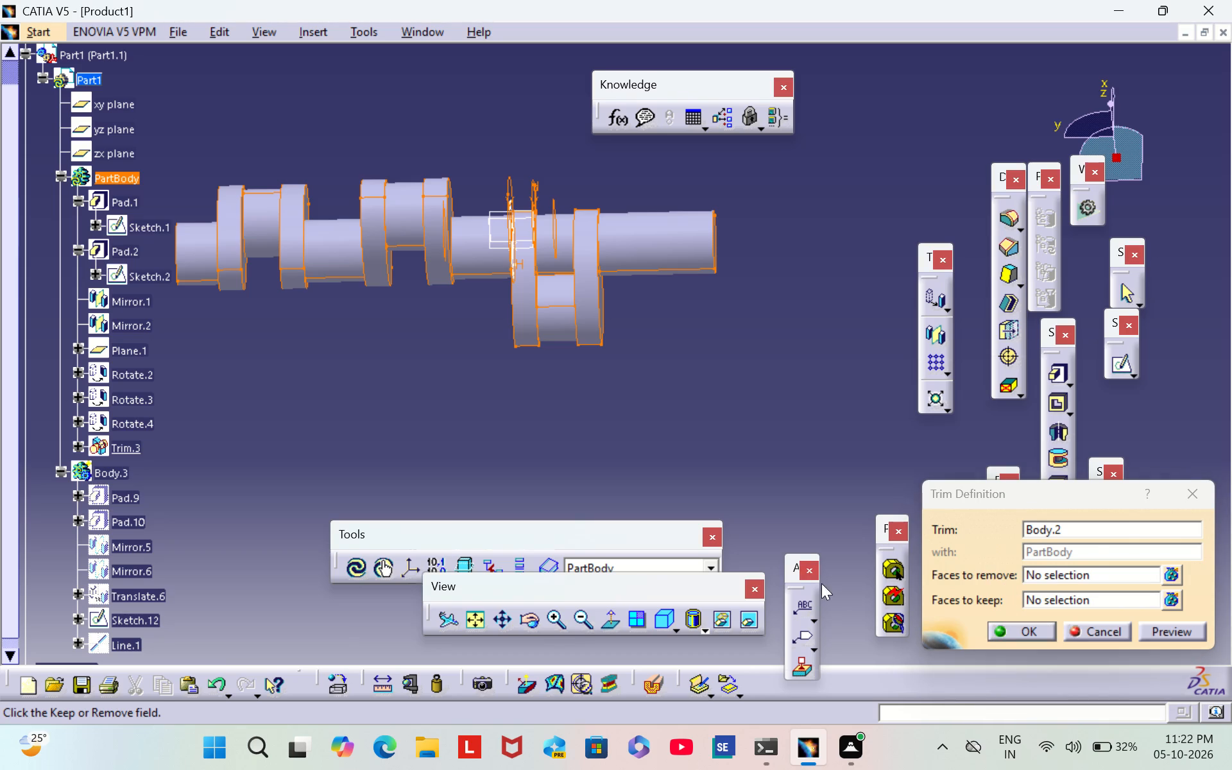
click(1060, 572)
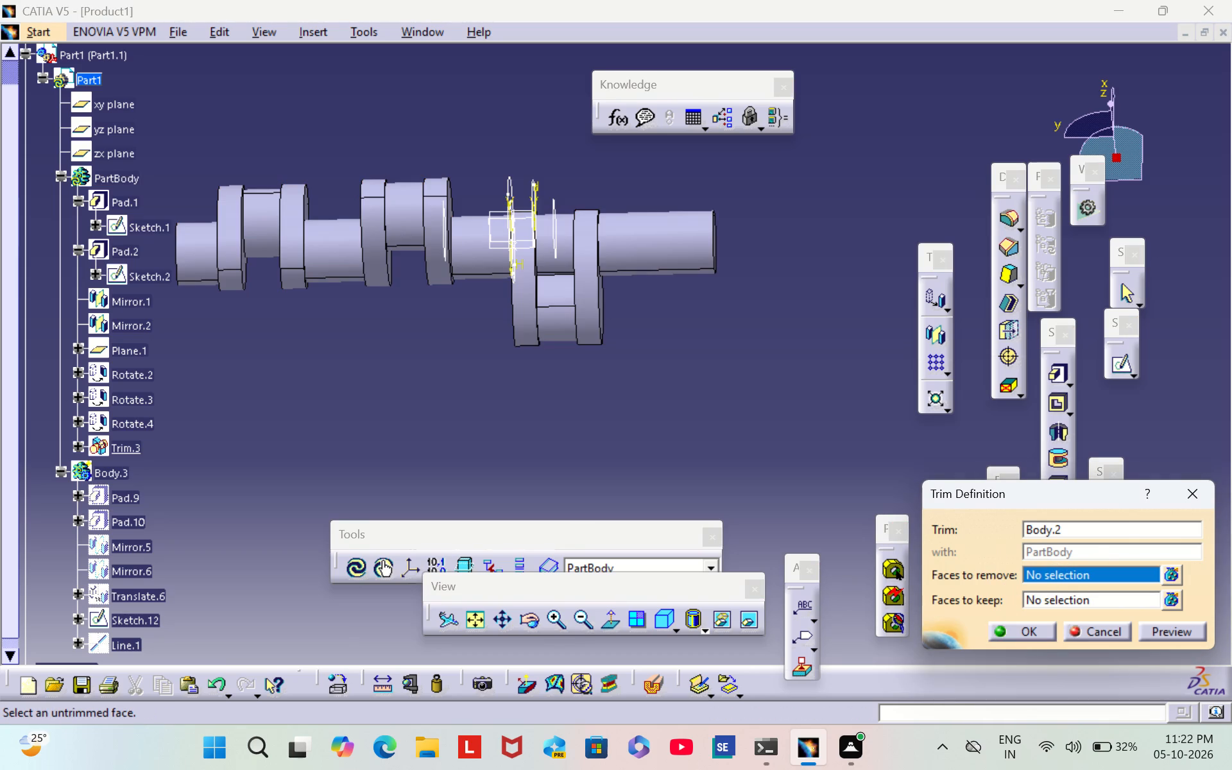
click(549, 261)
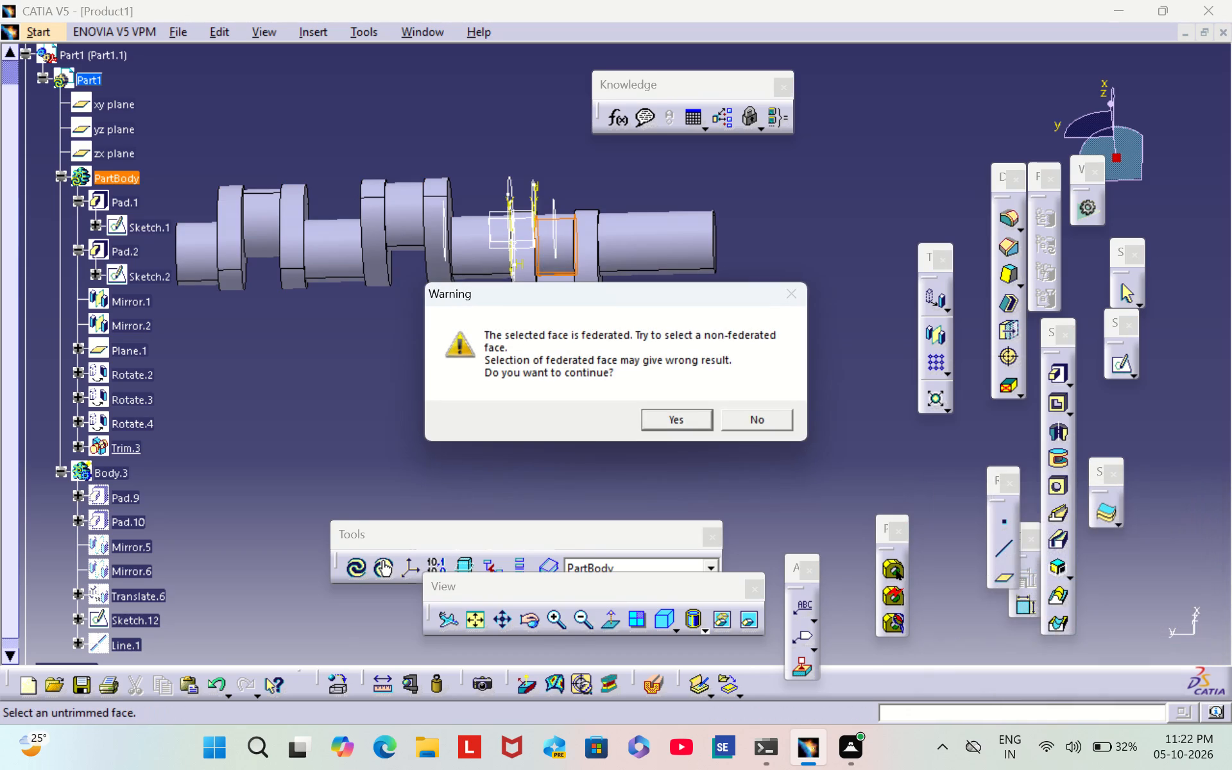
click(672, 422)
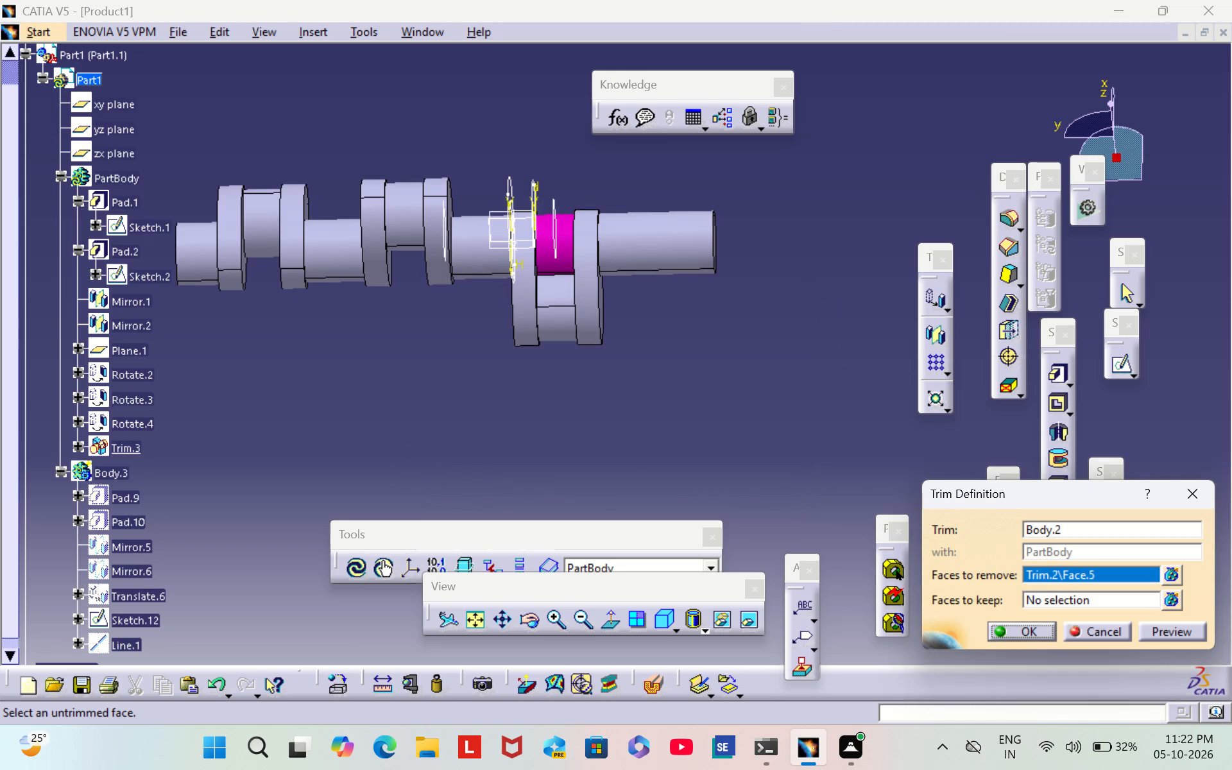
click(1034, 628)
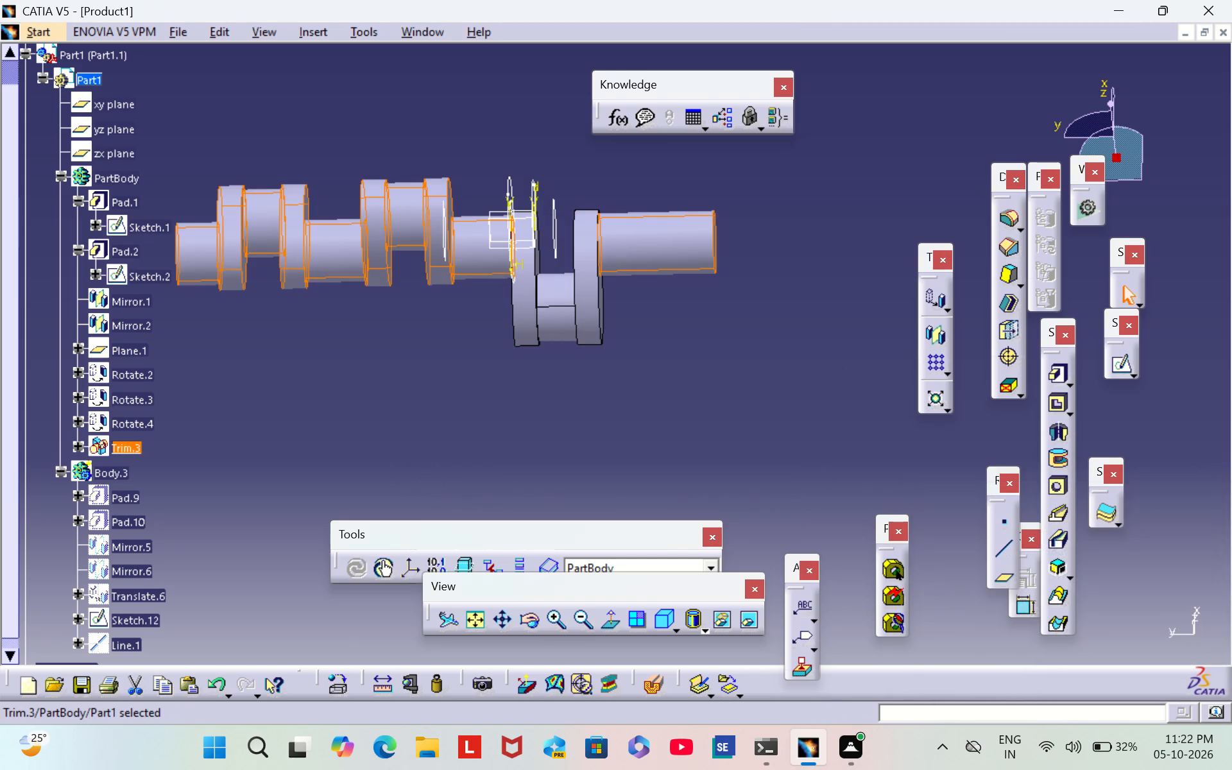
click(712, 445)
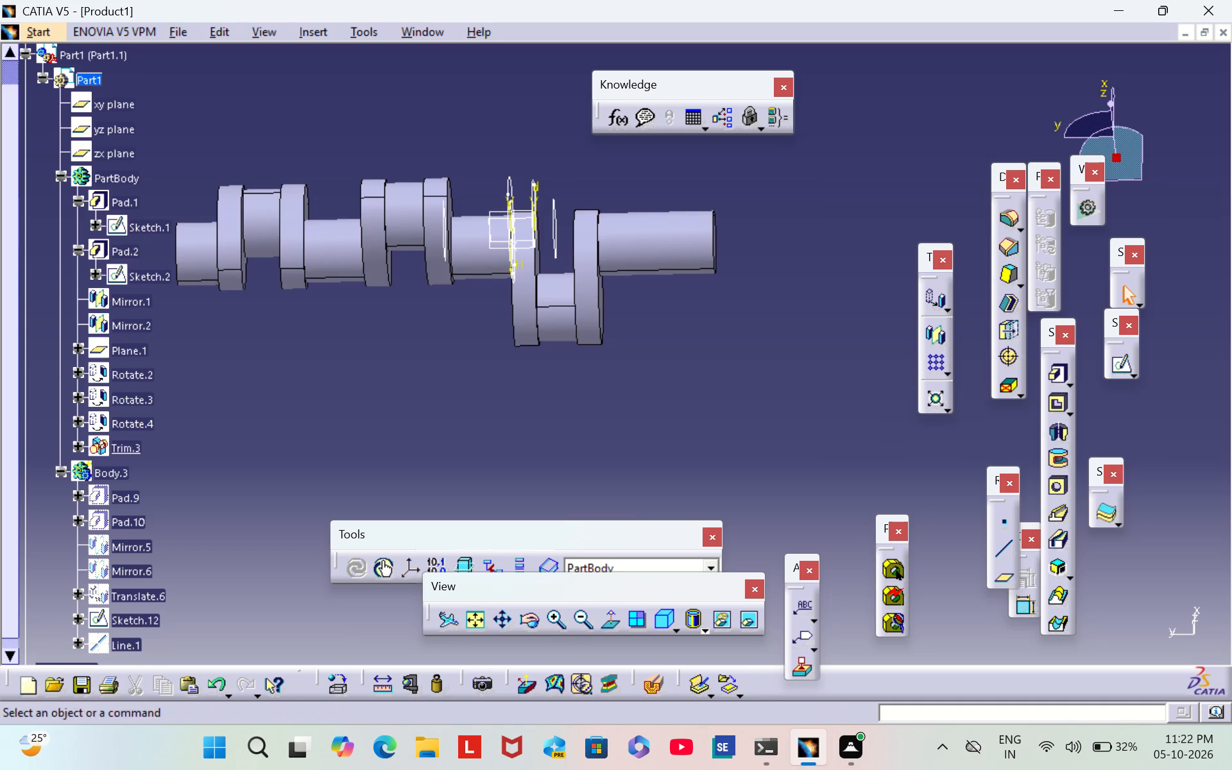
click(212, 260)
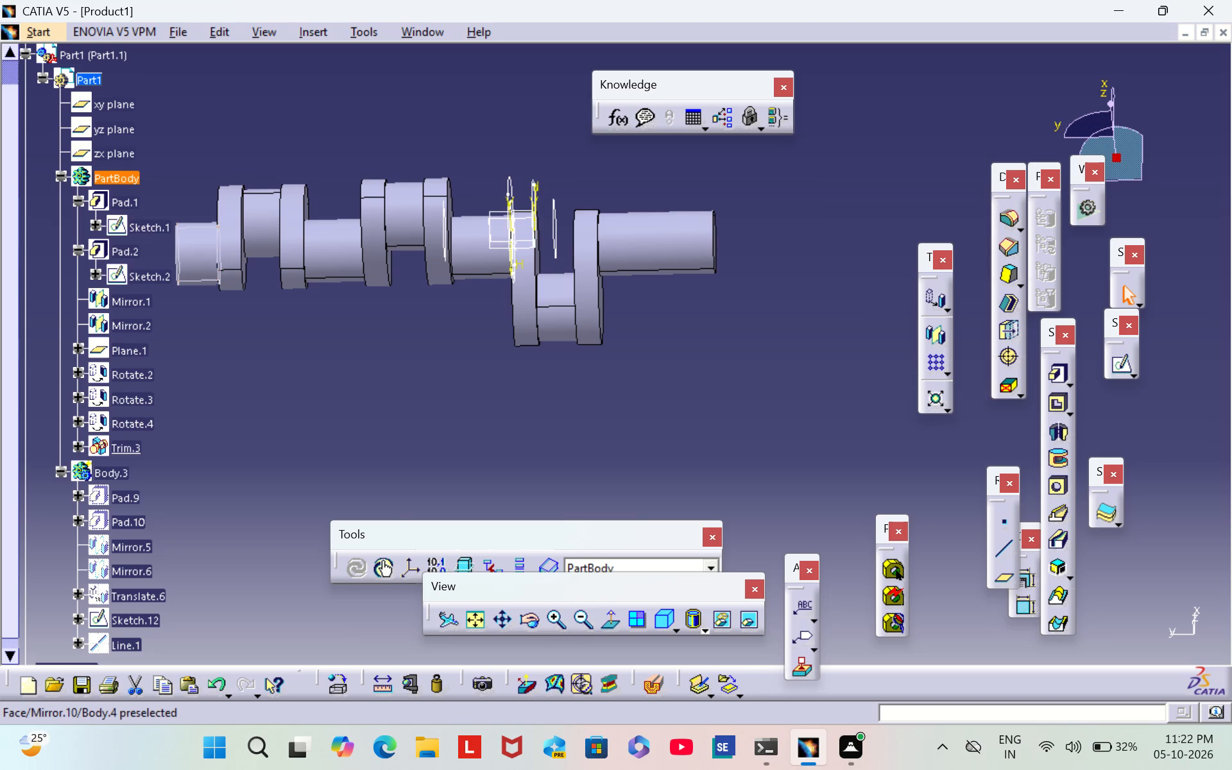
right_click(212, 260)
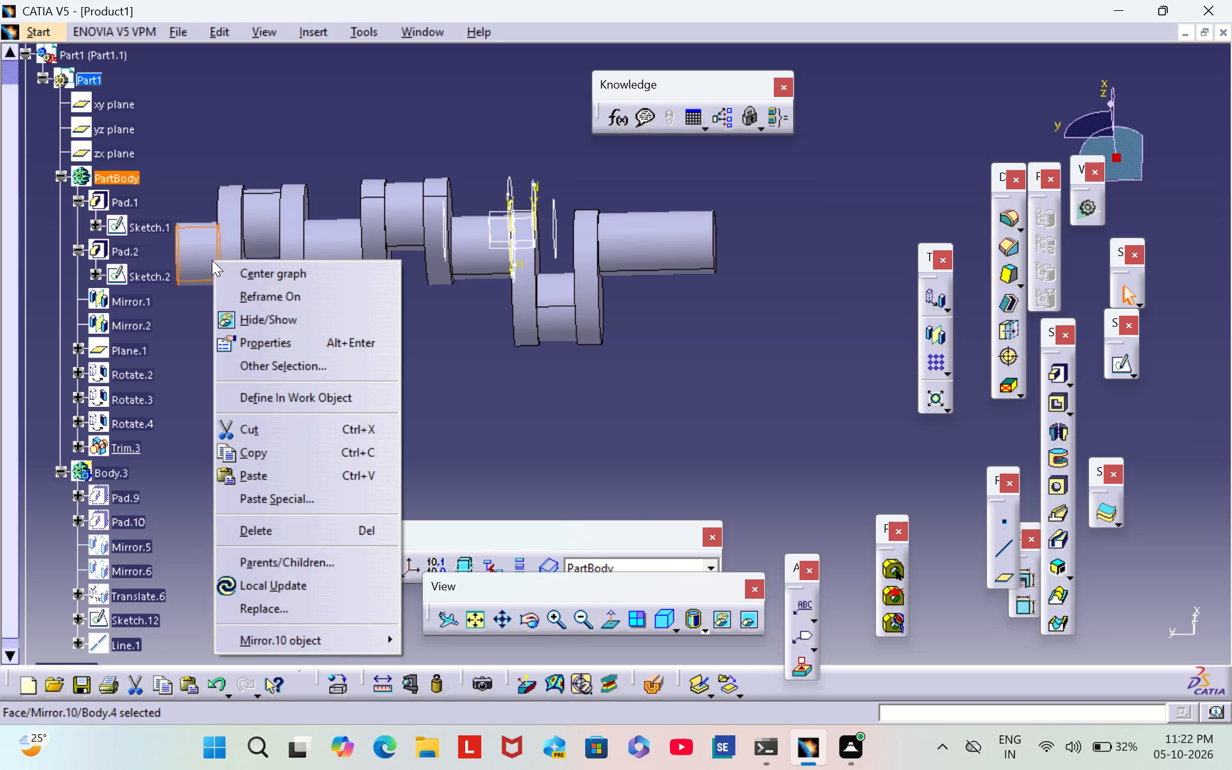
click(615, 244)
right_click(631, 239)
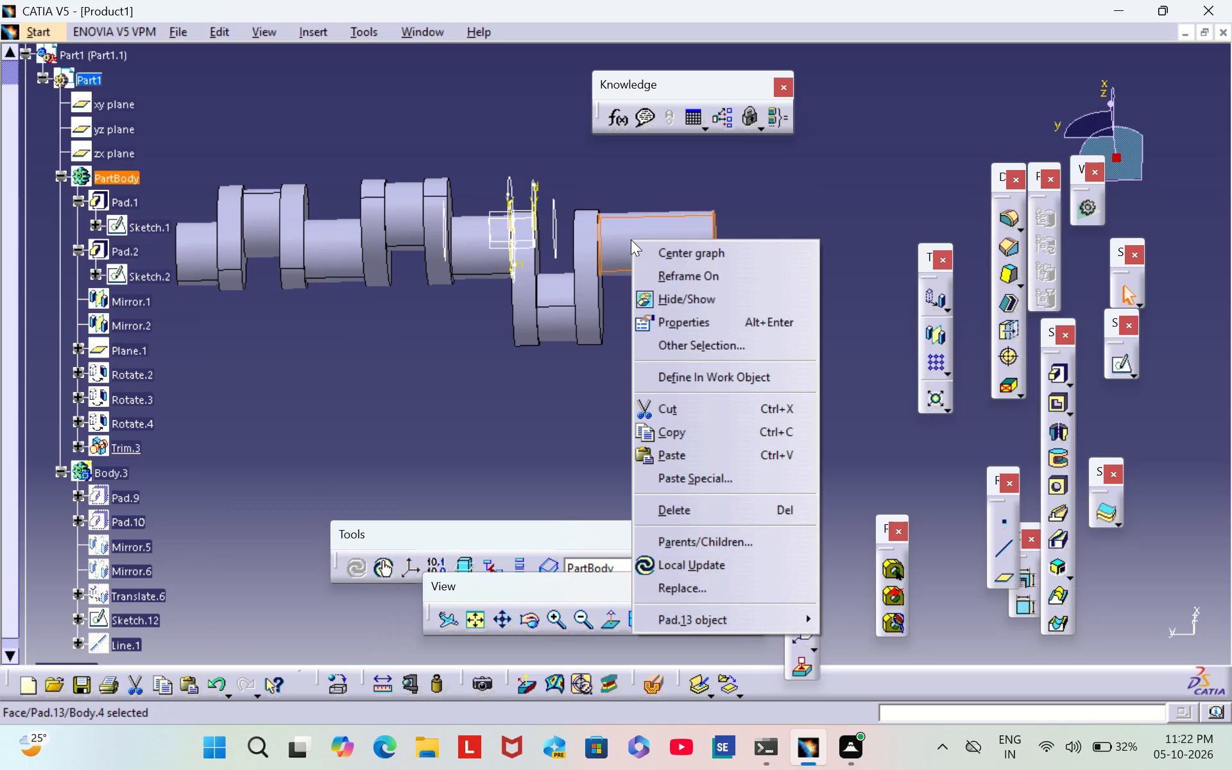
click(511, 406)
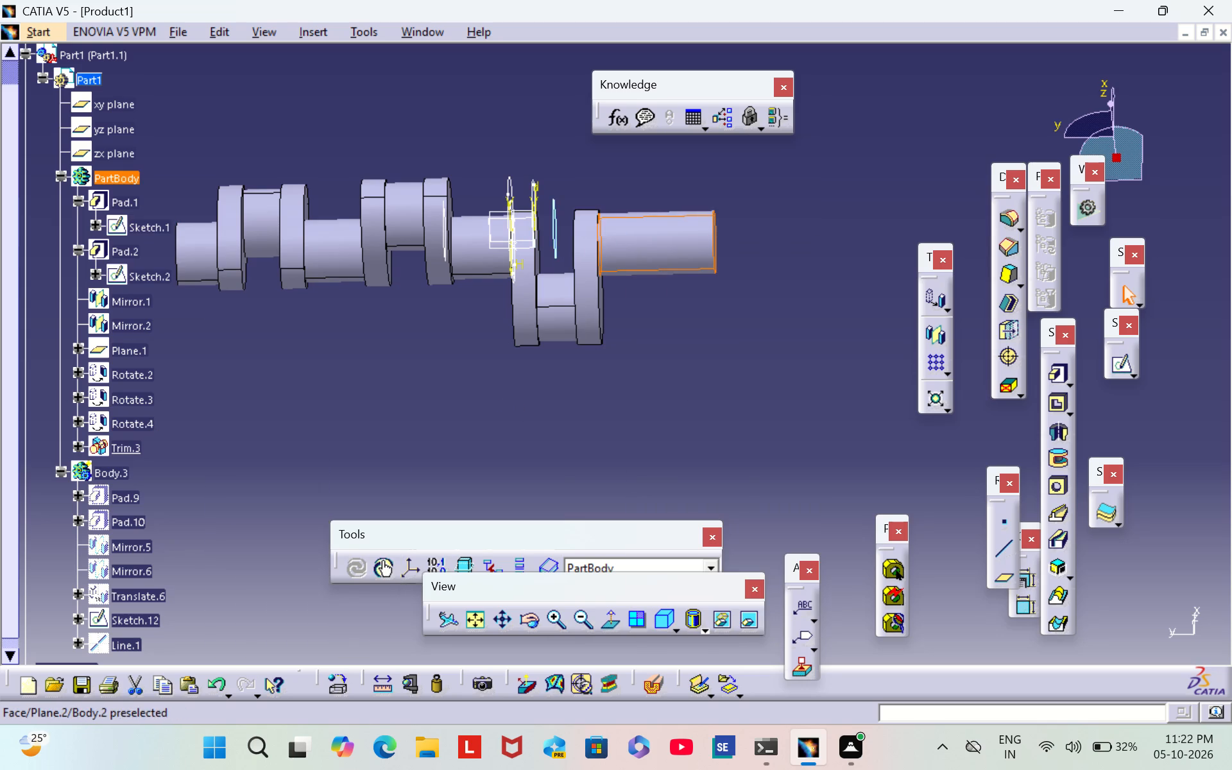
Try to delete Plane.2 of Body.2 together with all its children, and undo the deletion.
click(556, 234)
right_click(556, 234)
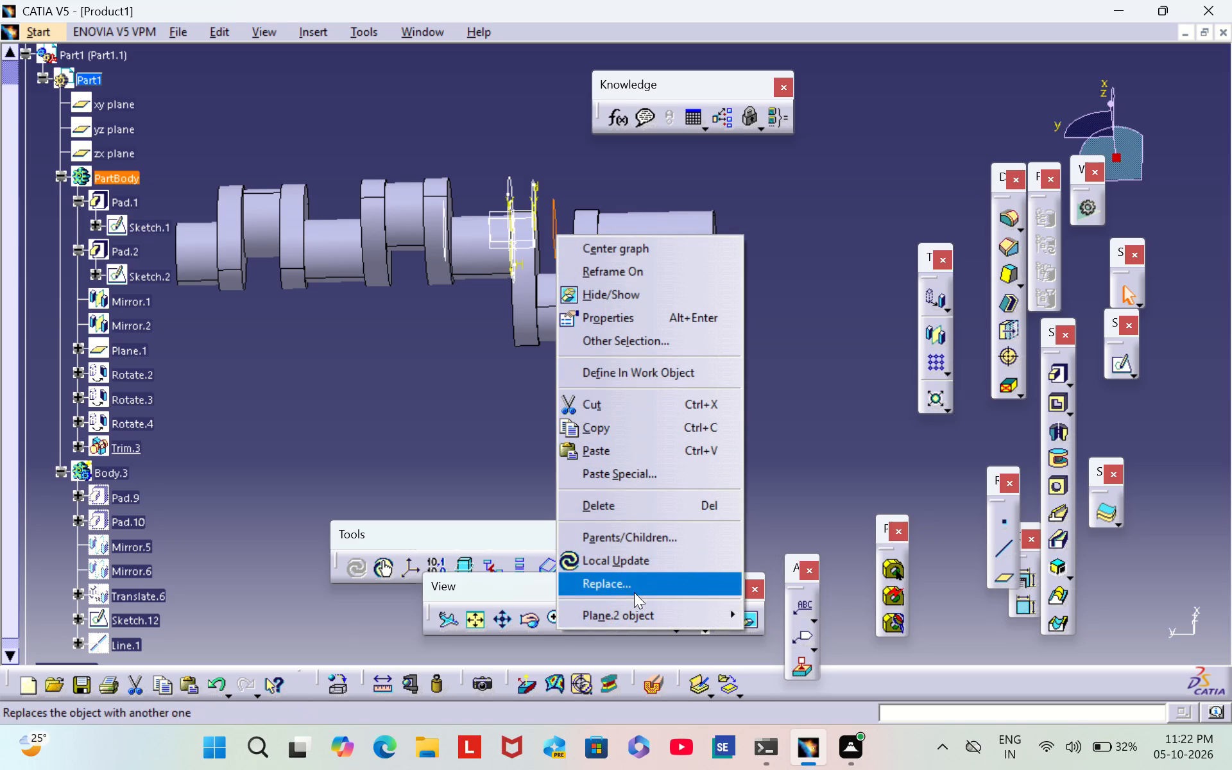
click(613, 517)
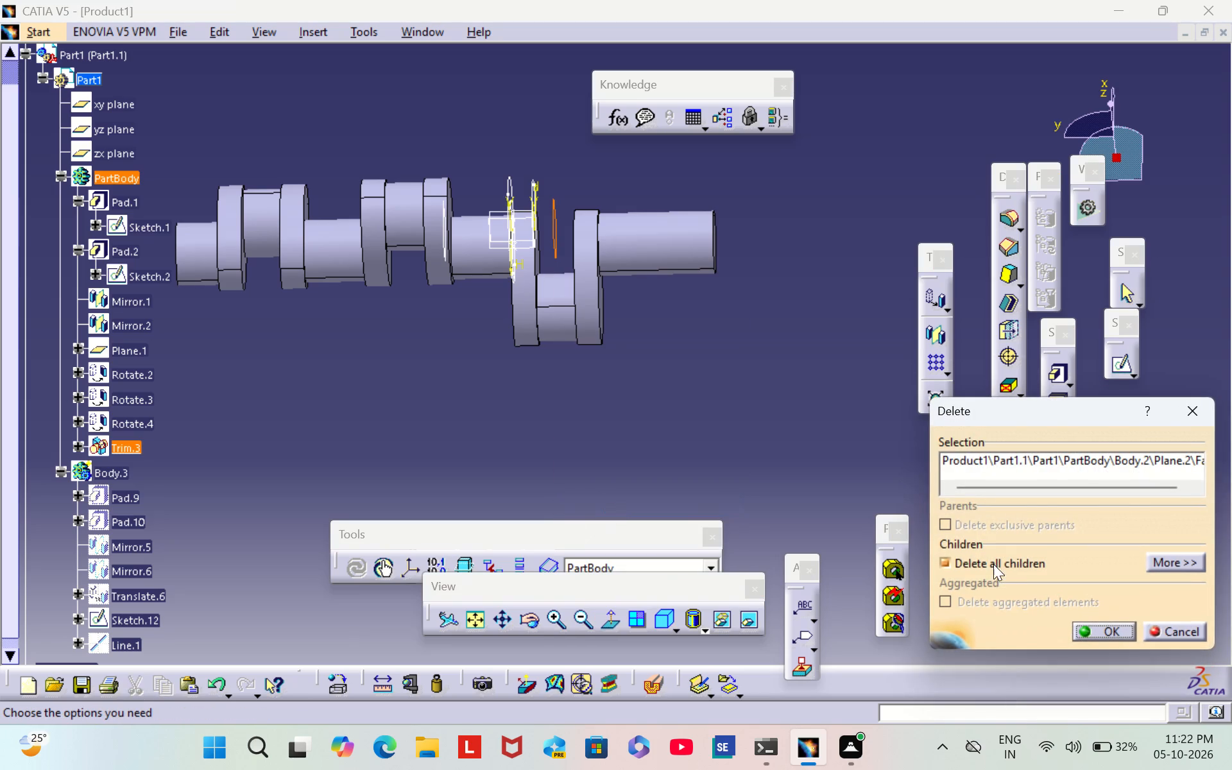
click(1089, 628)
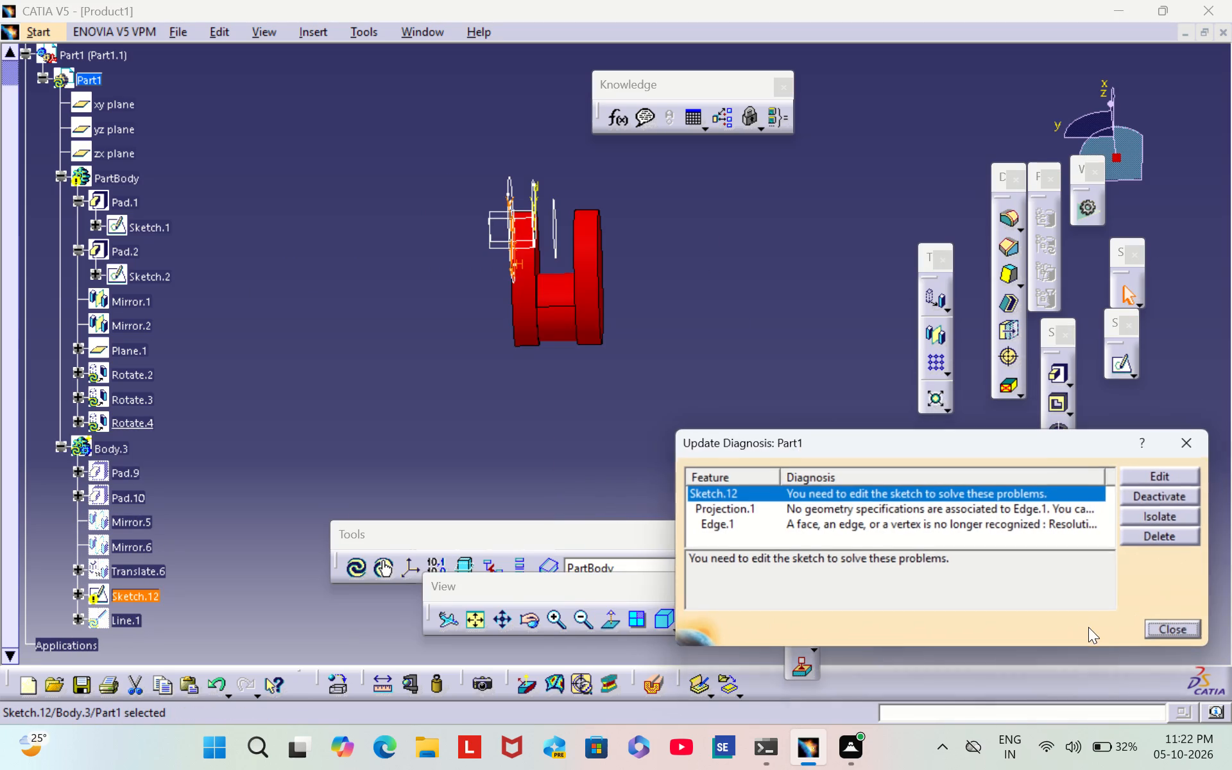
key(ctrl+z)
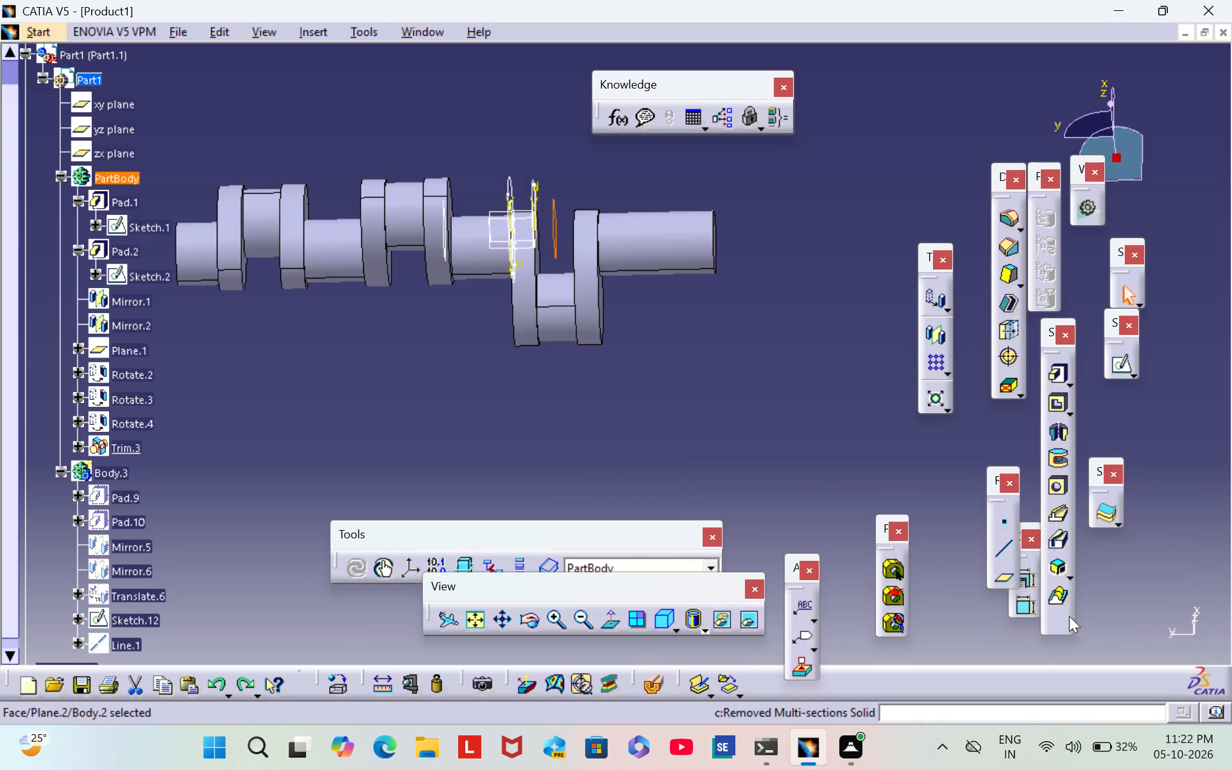
Hide the reference planes Plane.2 of Body.2 and Plane.1 of PartBody between PartBody's two discs.
right_click(552, 236)
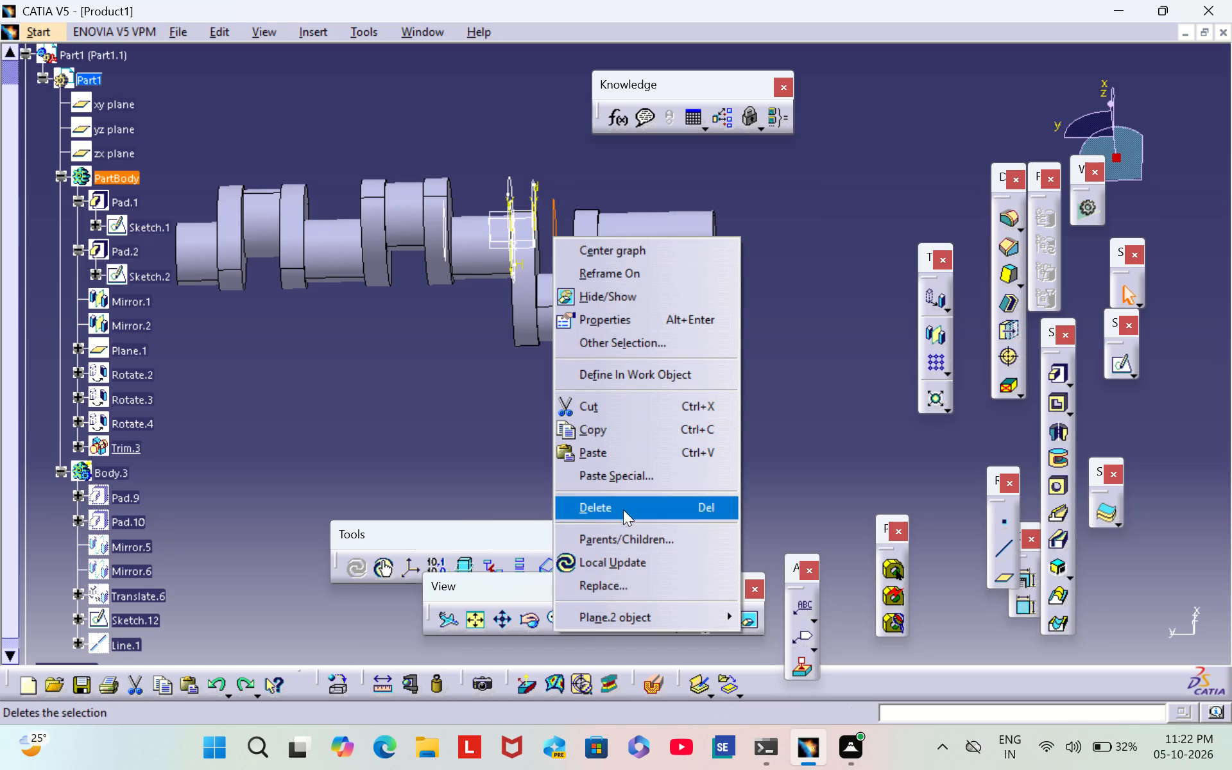
click(626, 294)
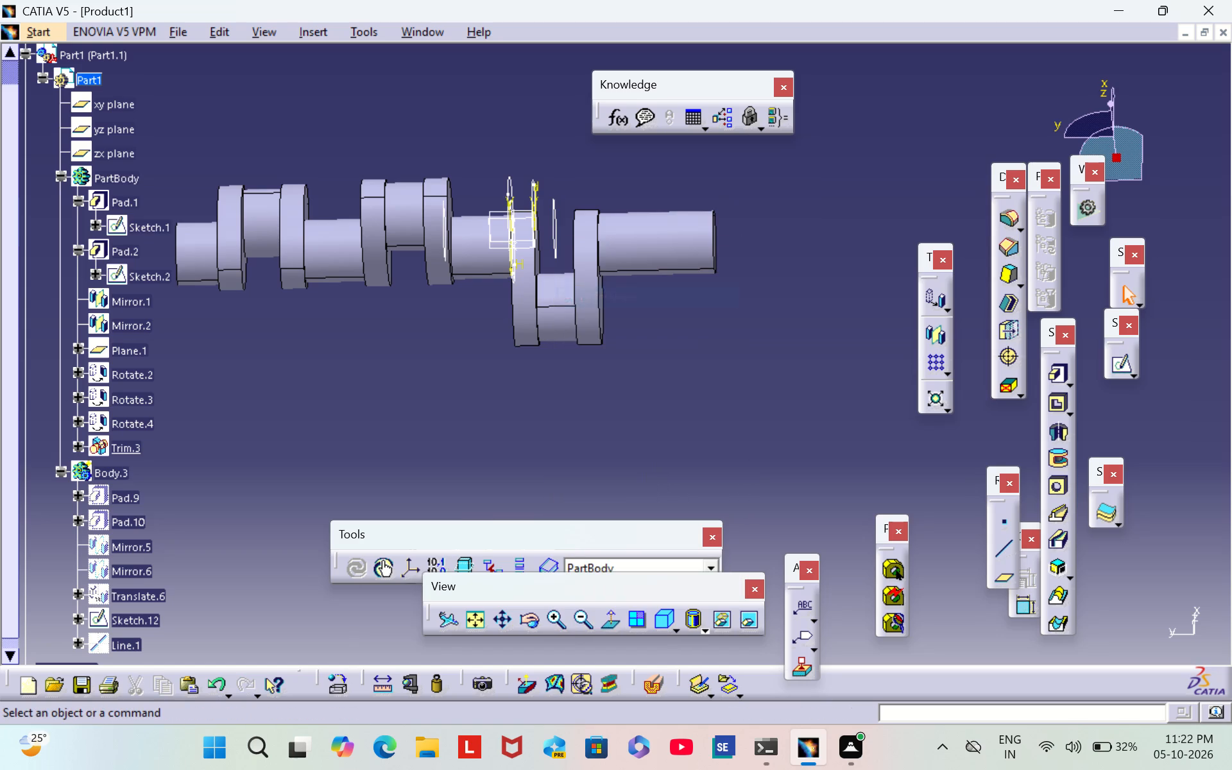
right_click(557, 233)
right_click(557, 233)
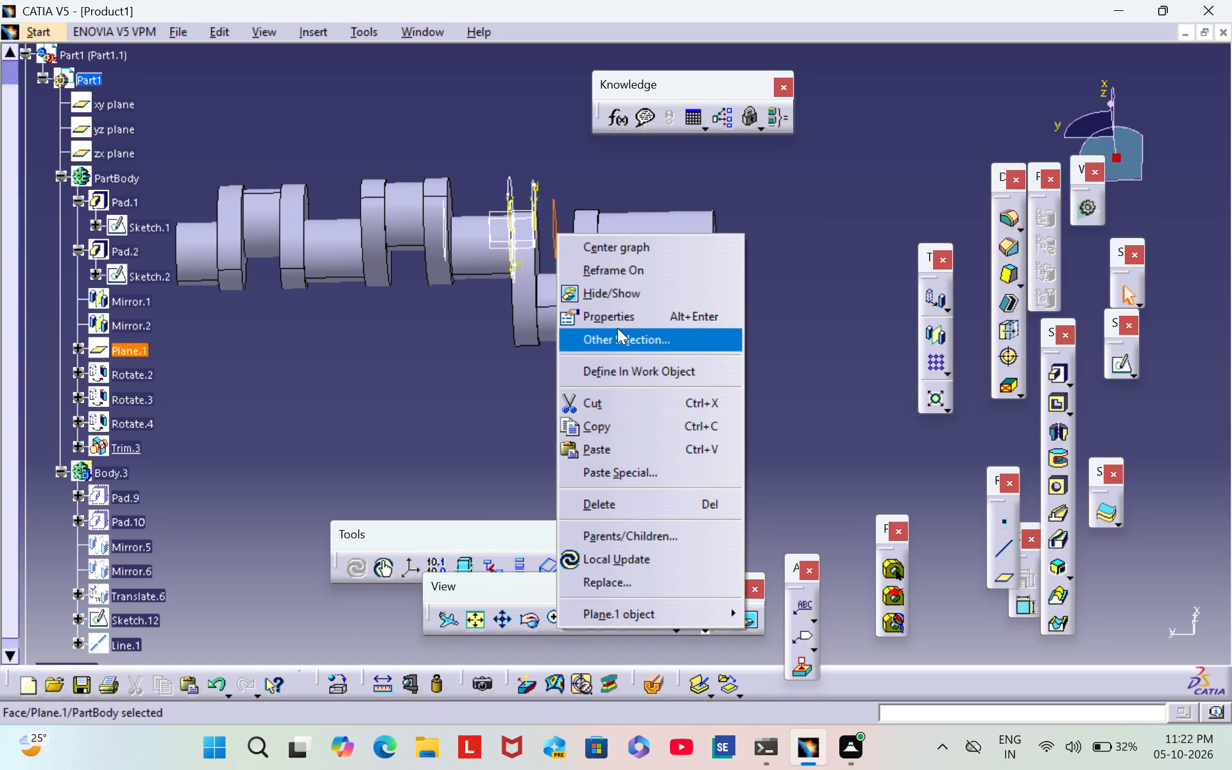
click(628, 301)
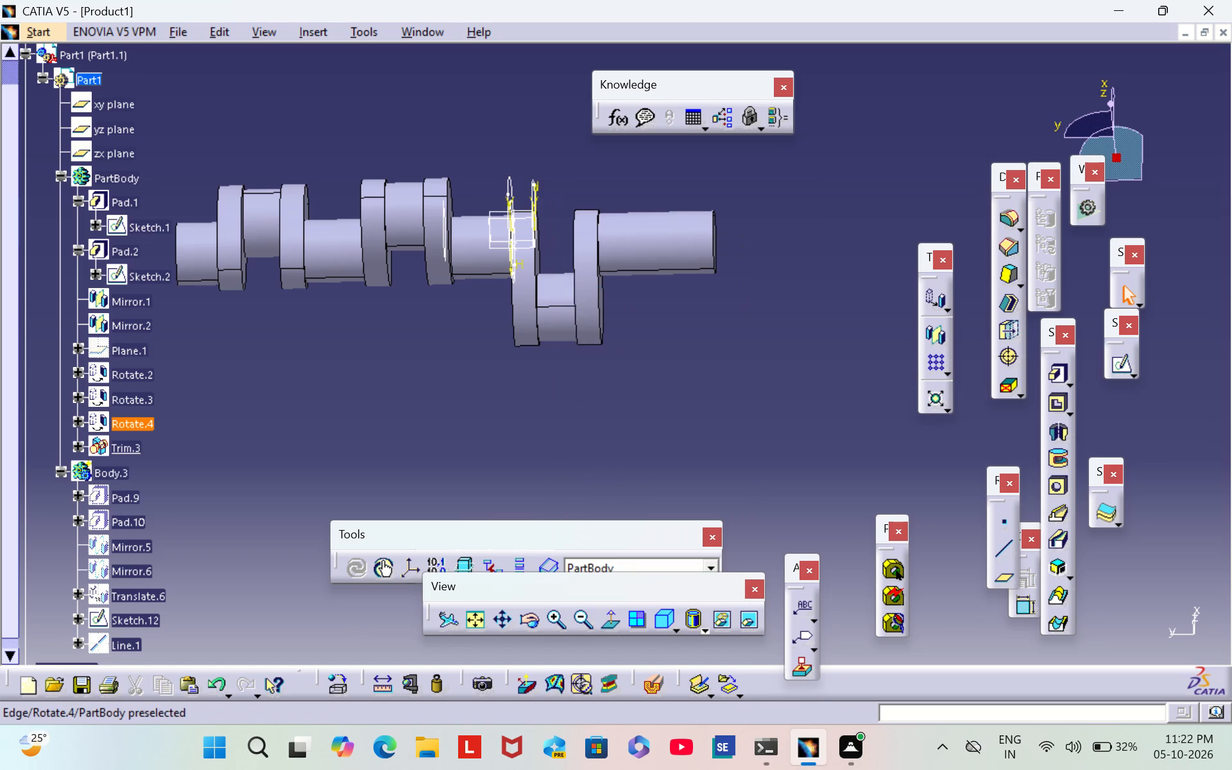
Set the fill colour of the crankpin face between Body.2's two discs to tan.
right_click(263, 228)
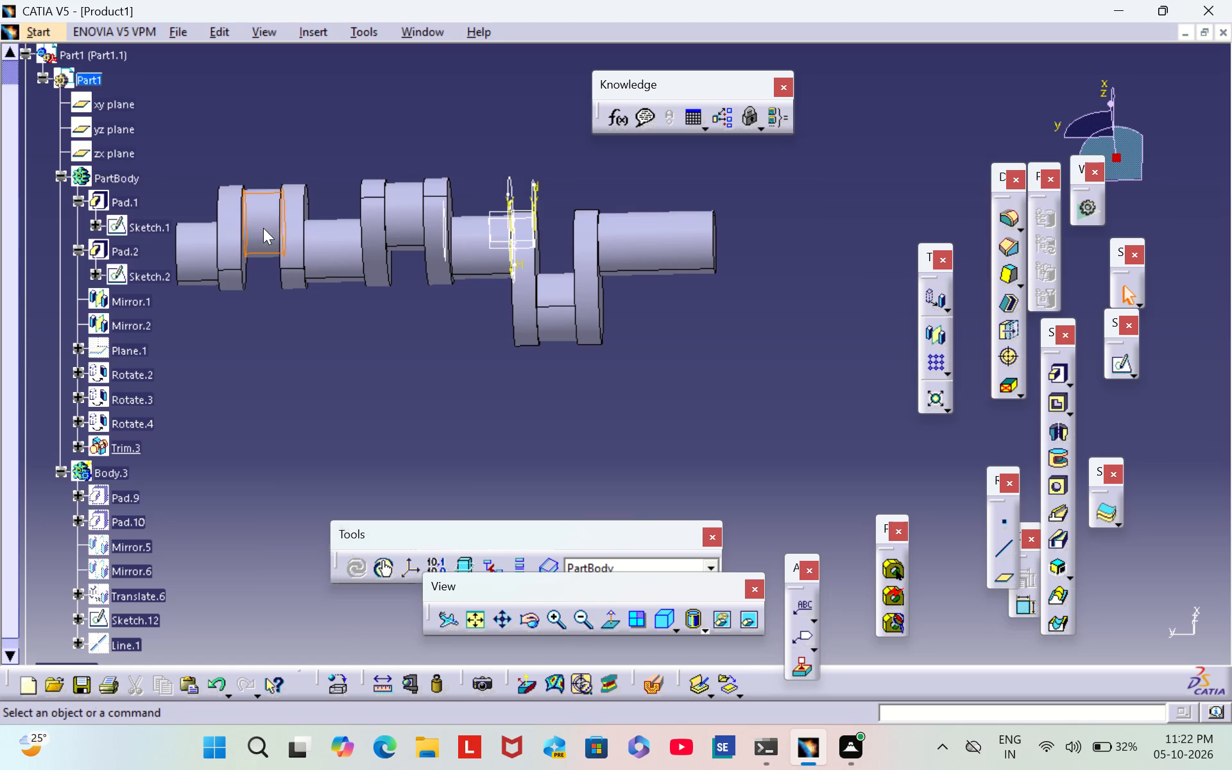
click(325, 315)
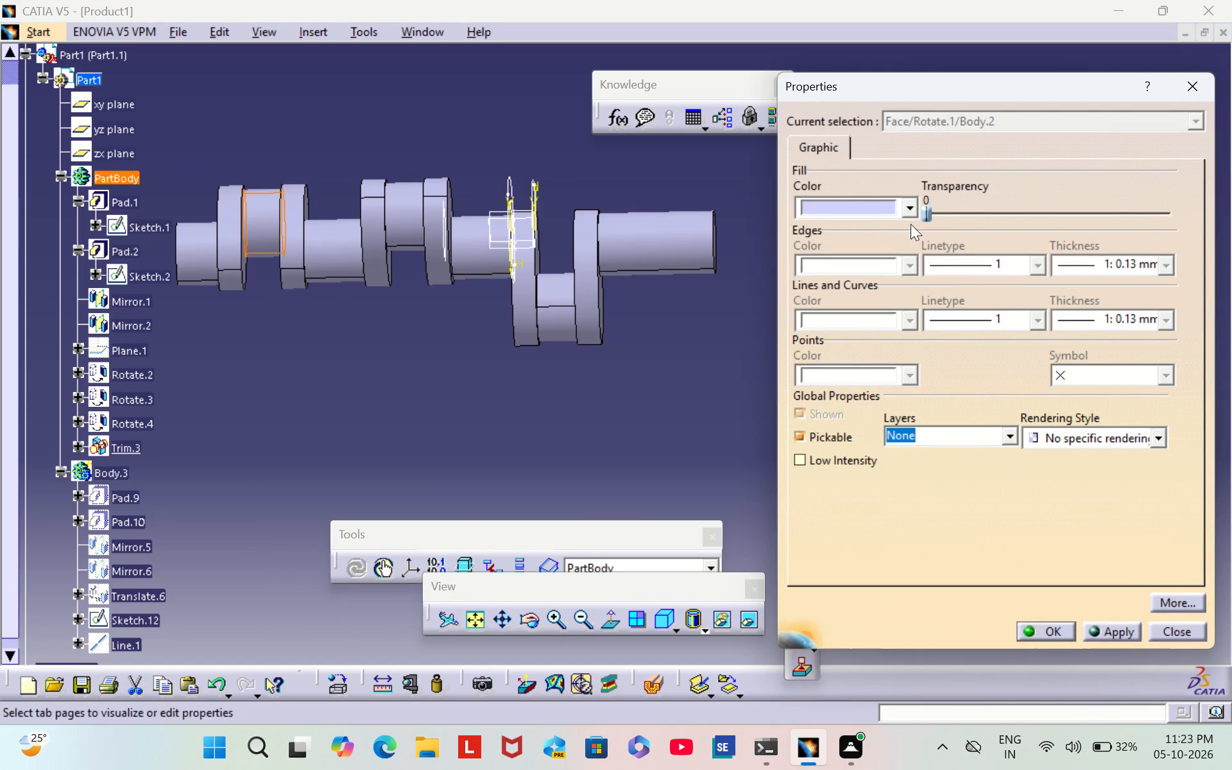
click(910, 205)
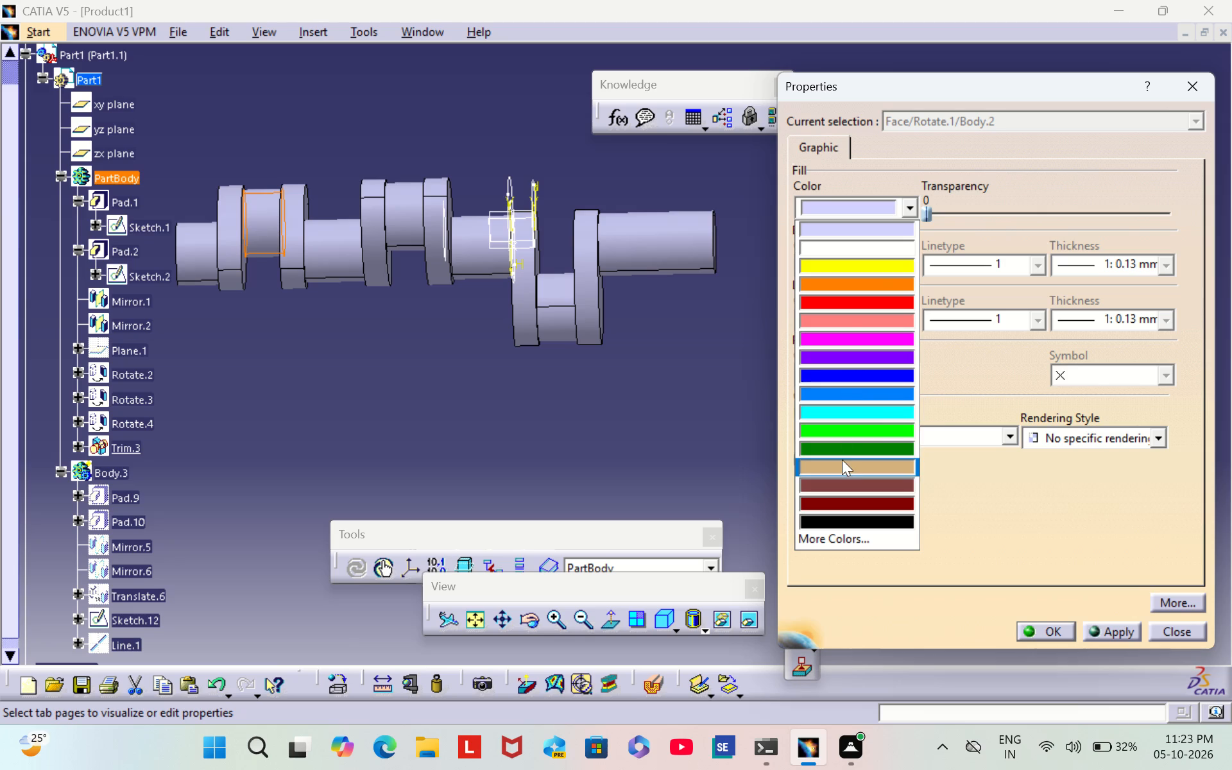
click(842, 461)
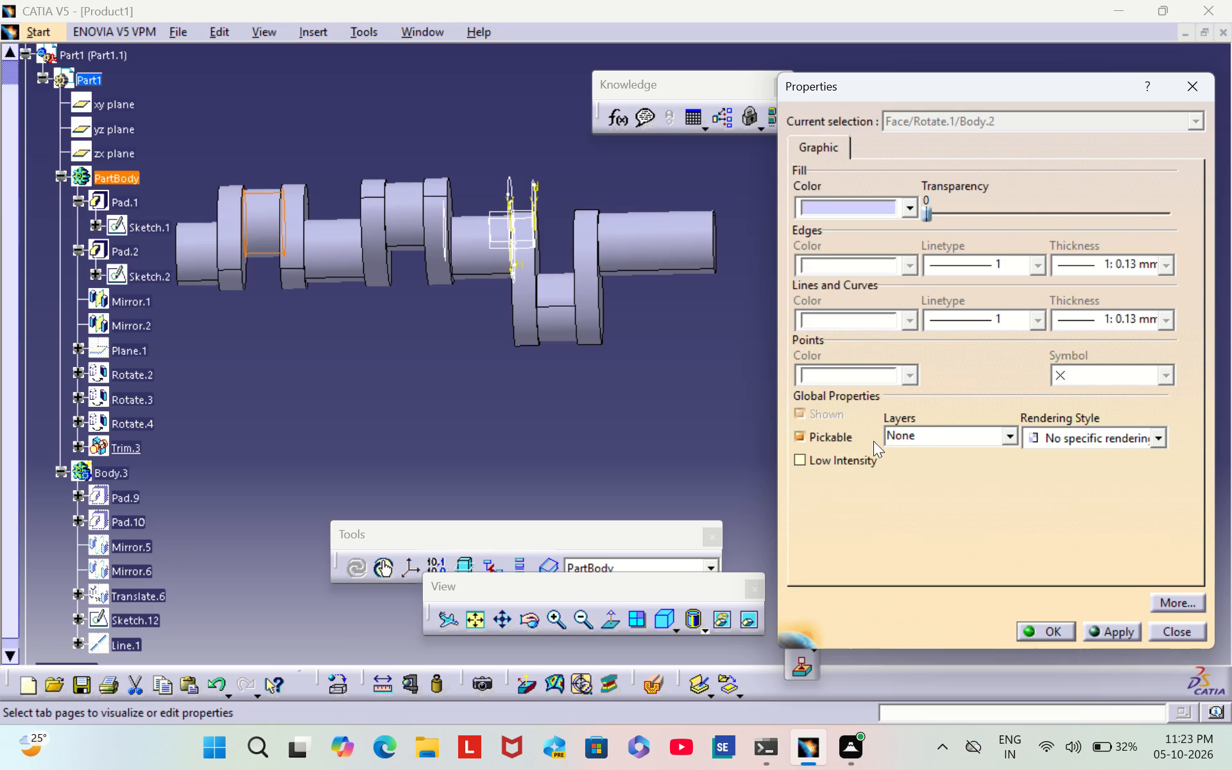
click(1038, 628)
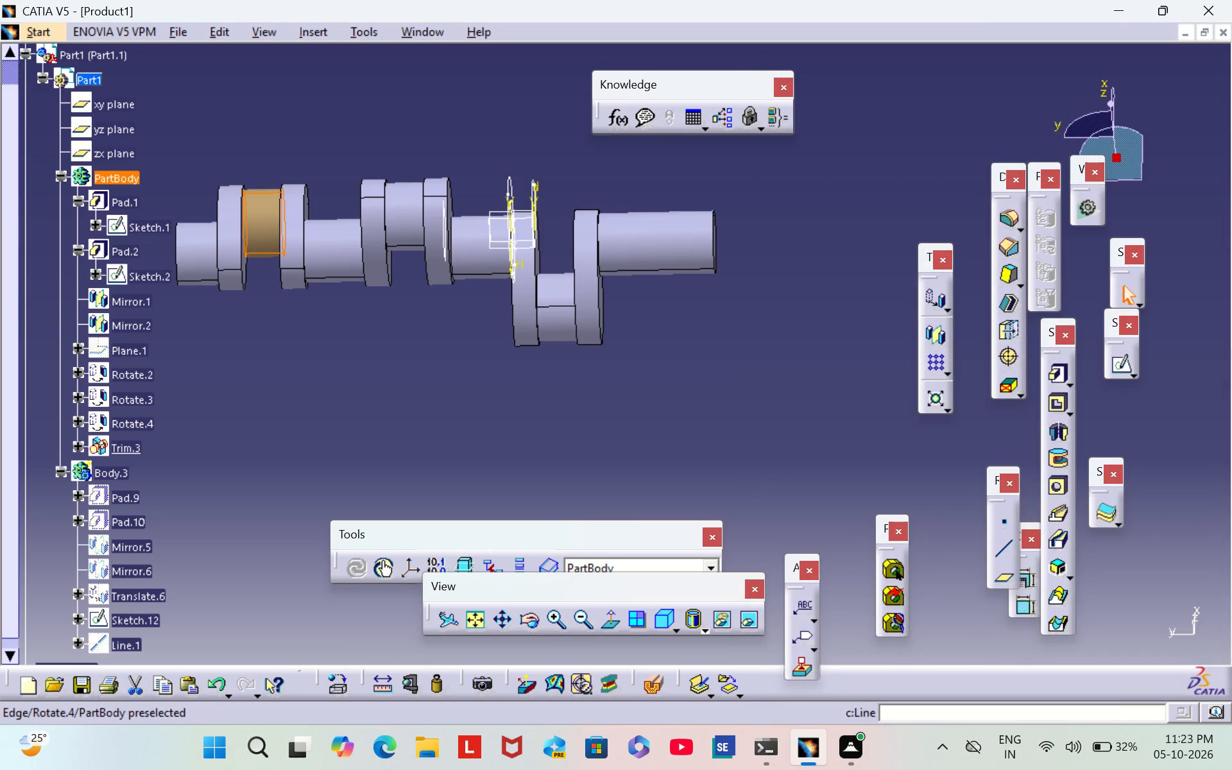
Set the fill colour of the rim face of Body.2's outer disc, next to the shaft end, to tan.
click(222, 235)
right_click(235, 228)
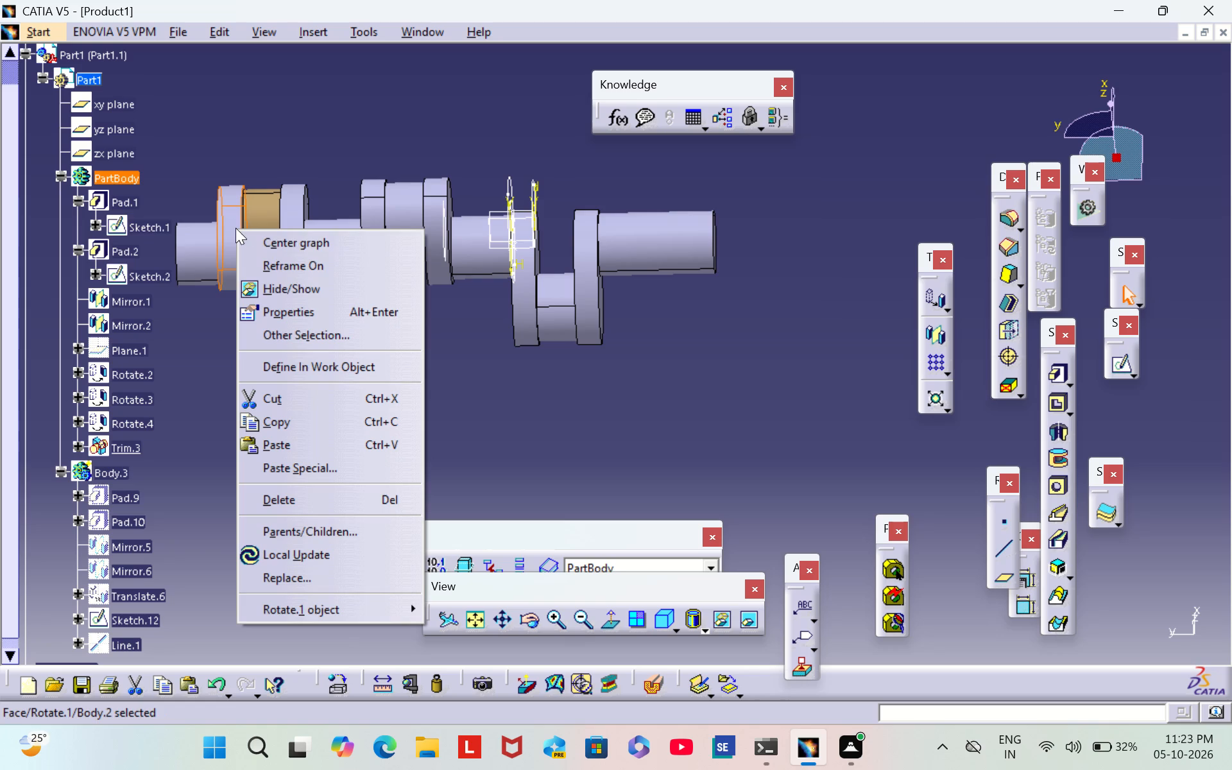
click(336, 311)
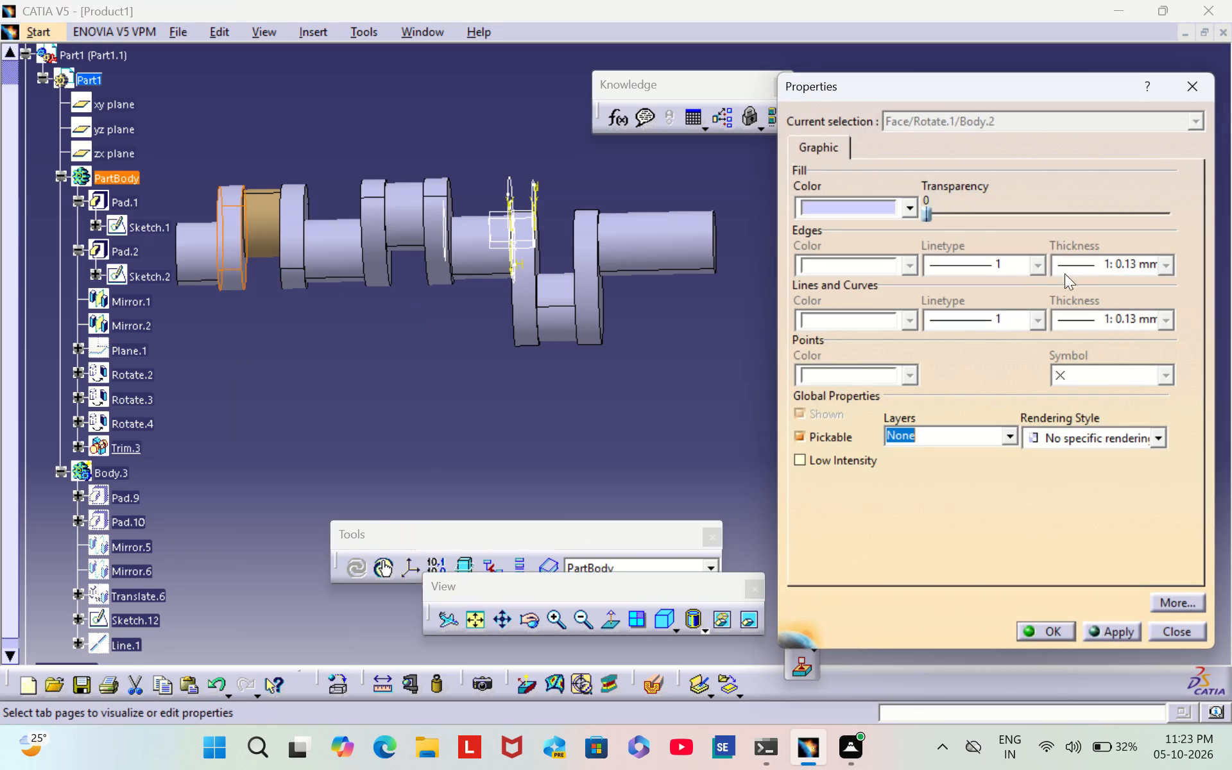
click(911, 211)
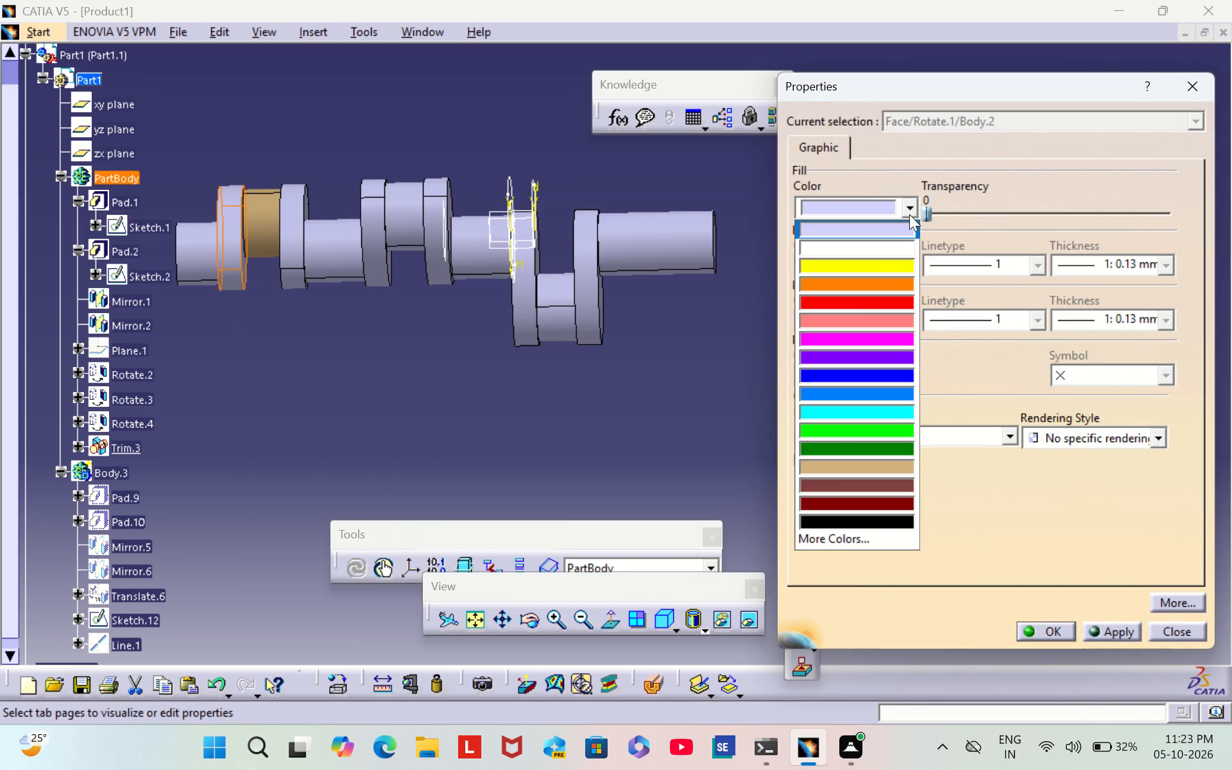
click(855, 465)
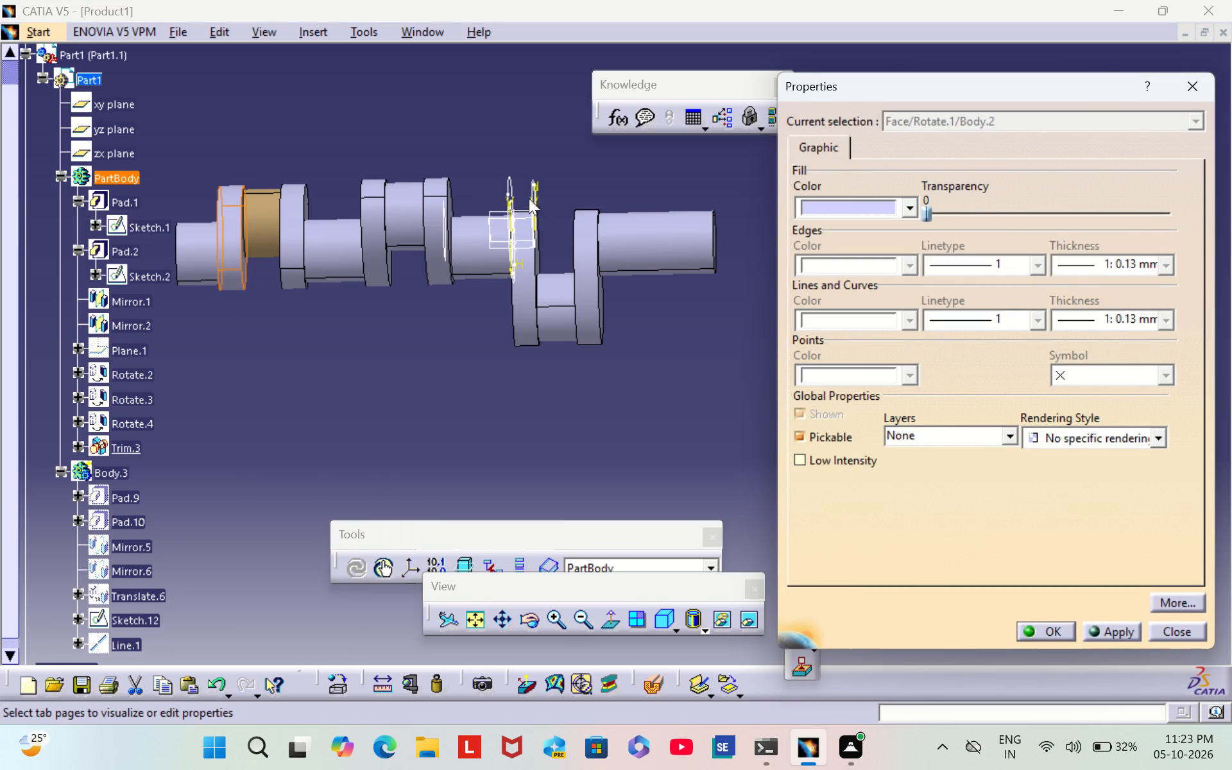
click(302, 354)
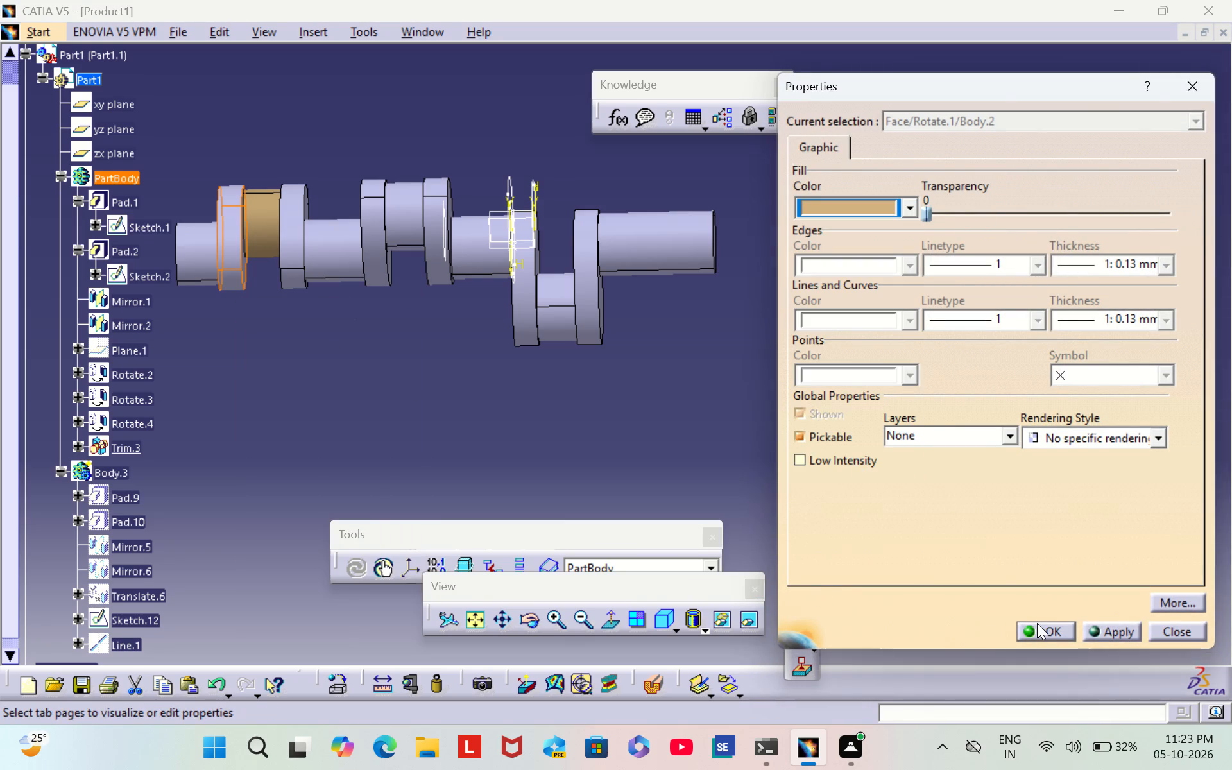
click(1037, 623)
Set the fill colour of the rim face of Body.2's inner disc, facing PartBody, to tan.
right_click(293, 210)
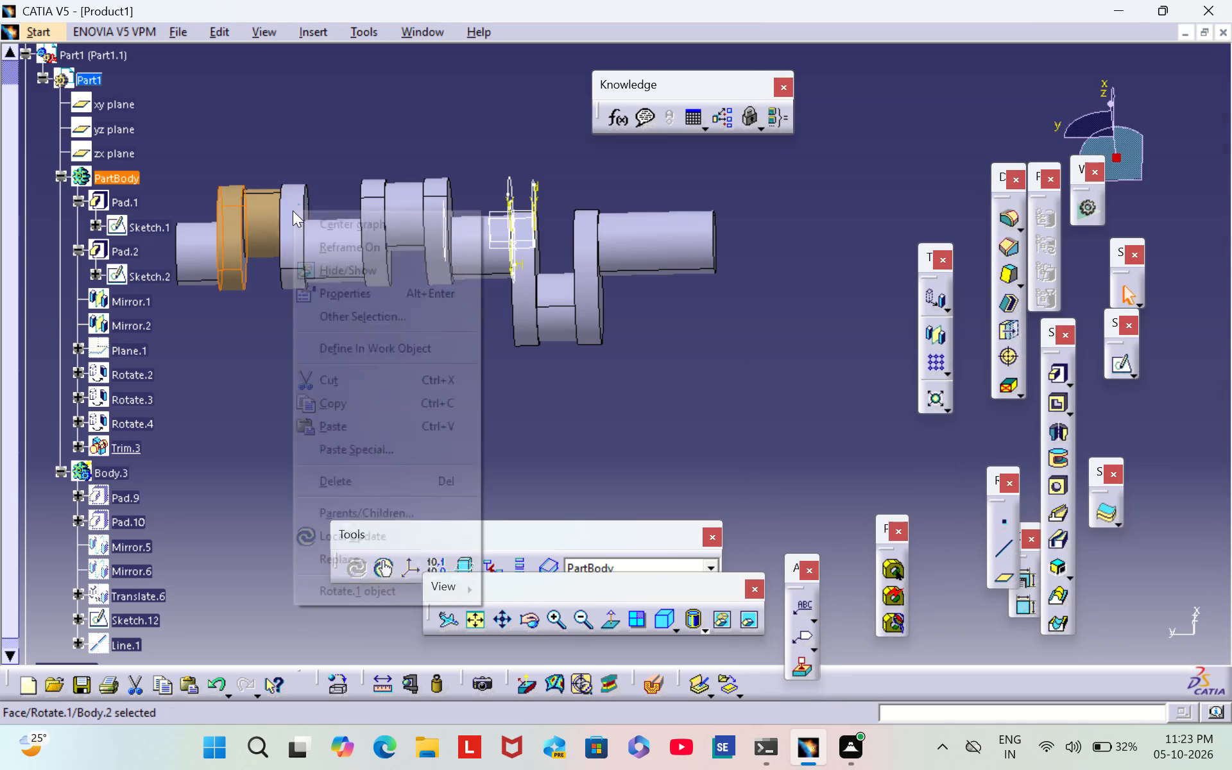
click(372, 298)
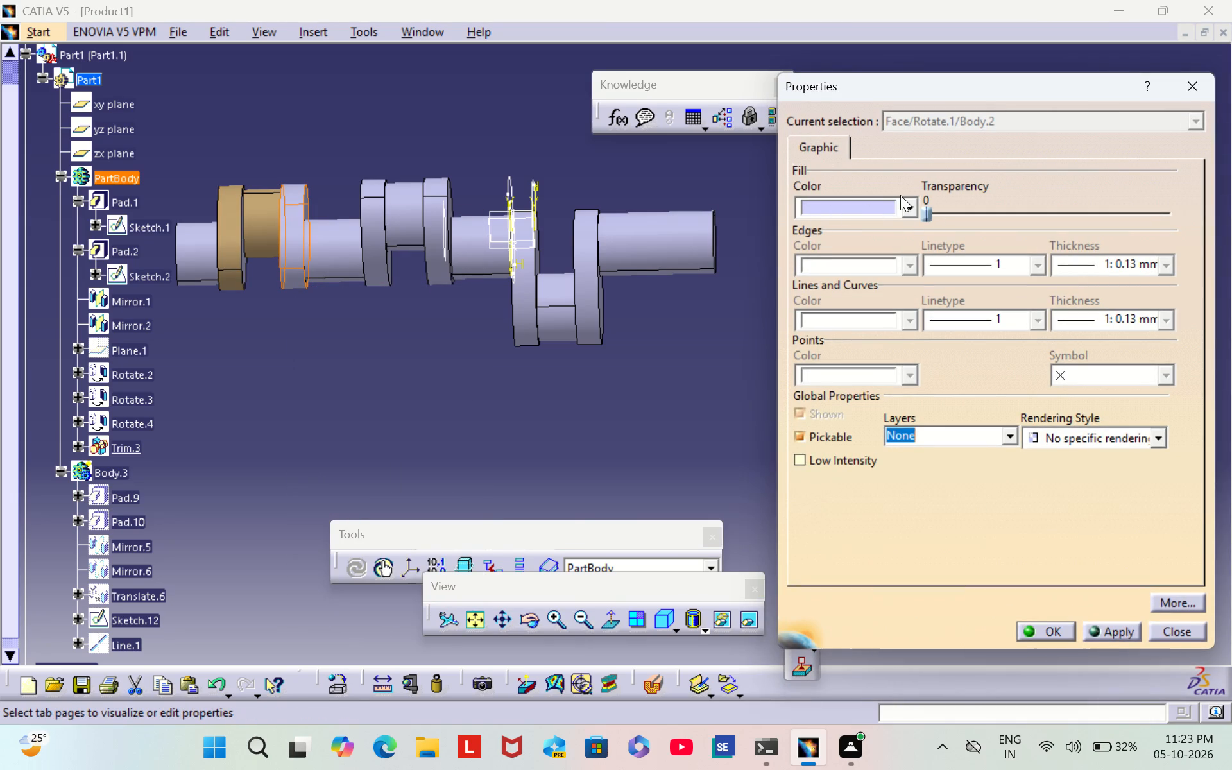
click(905, 210)
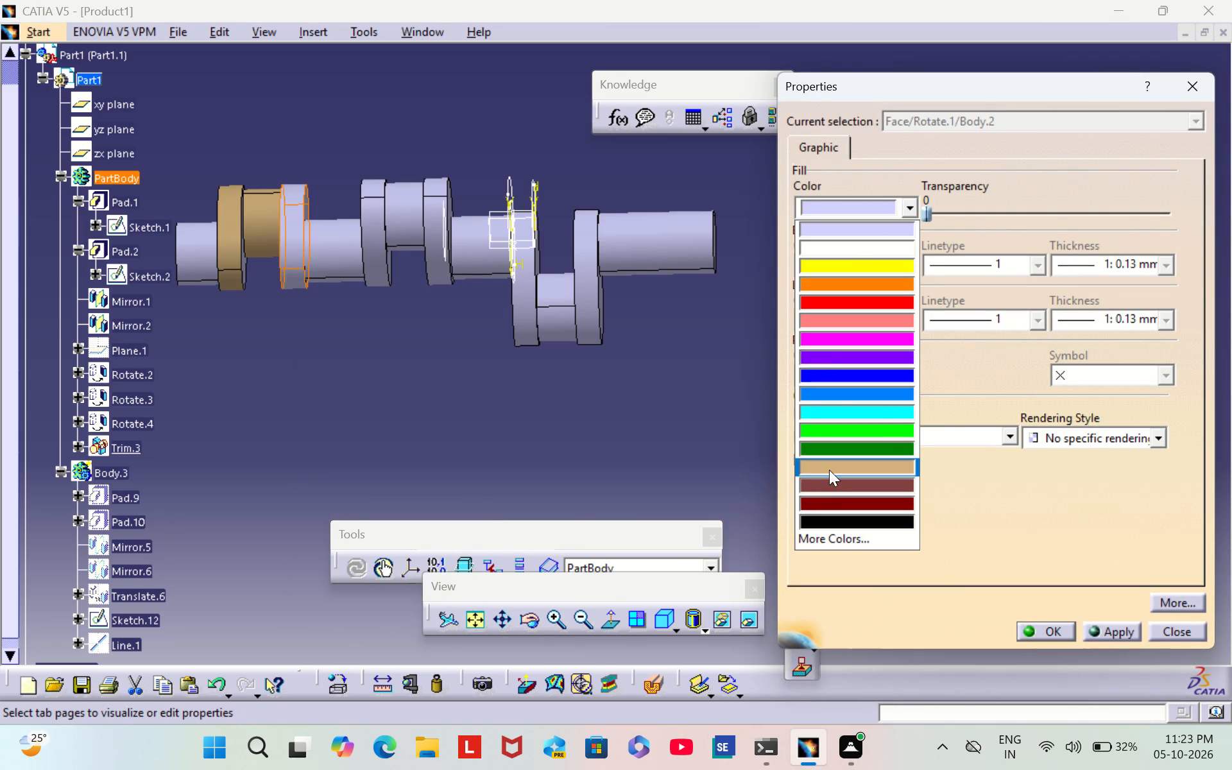
click(830, 468)
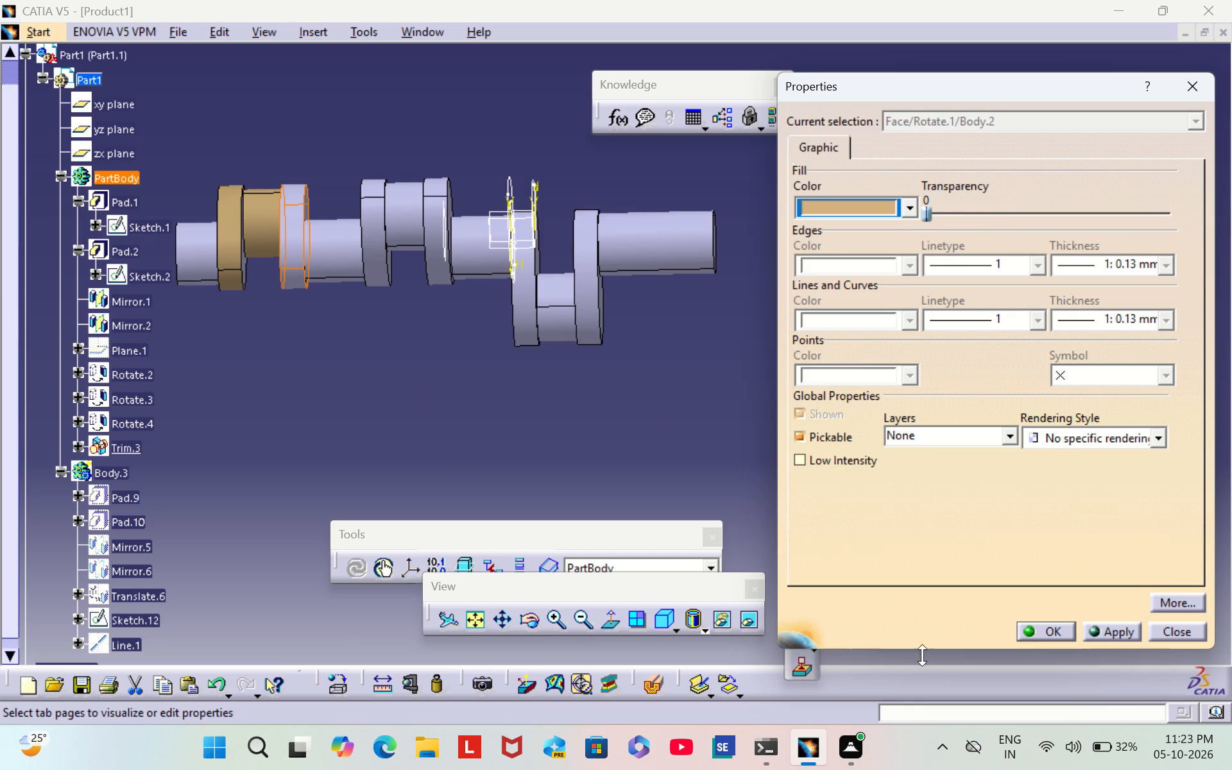
click(1044, 622)
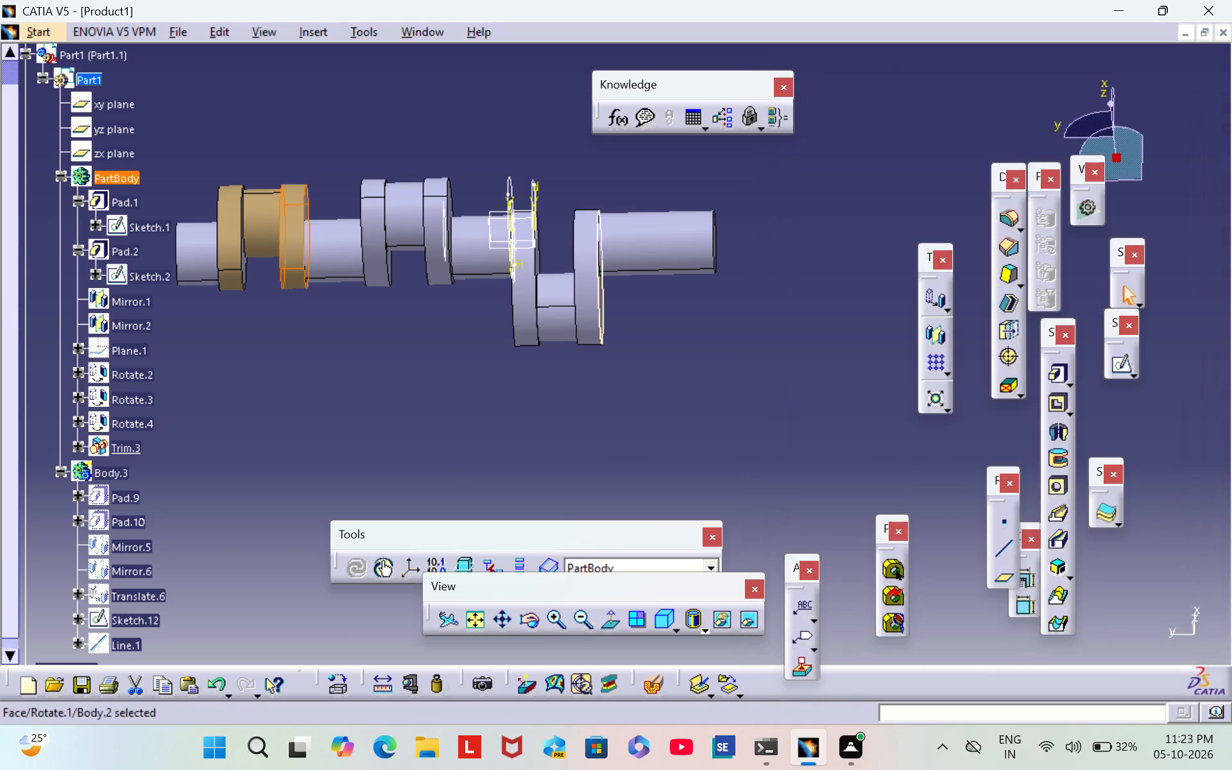
Set the fill colour of the Mirror.10 shaft face between Body.2's inner disc and PartBody's first disc to tan.
right_click(340, 259)
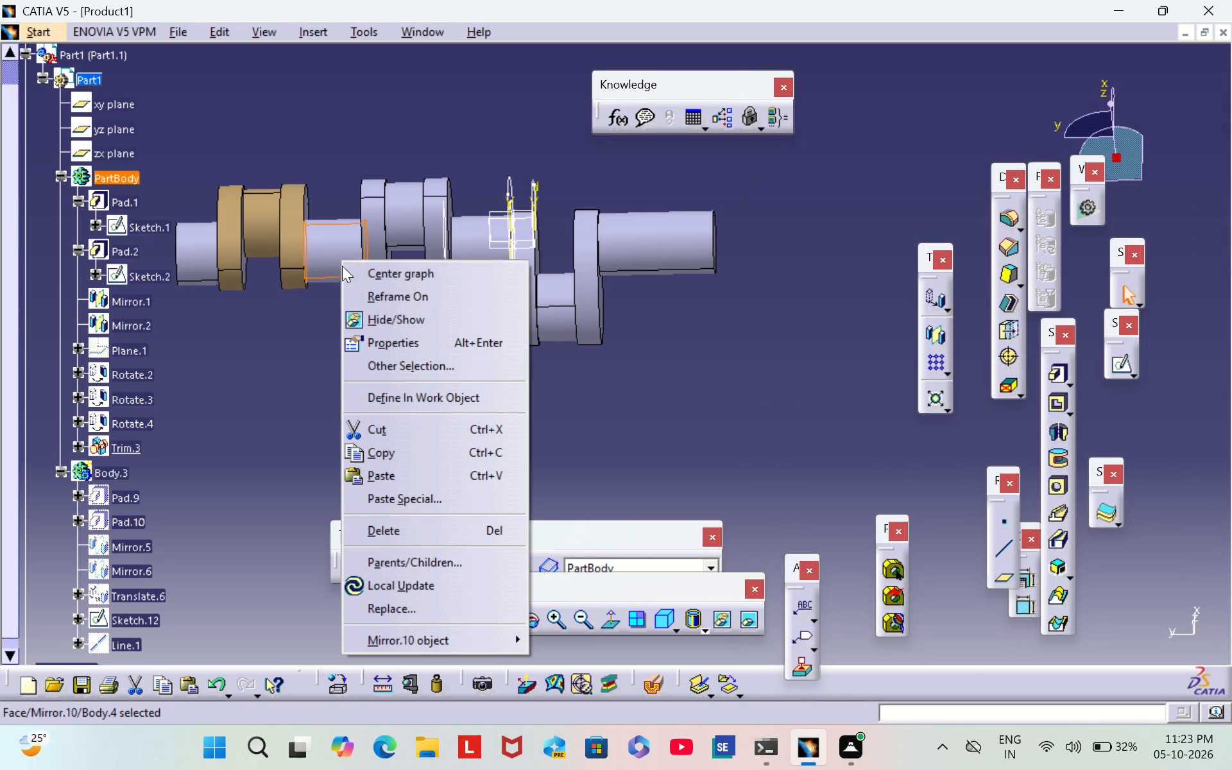
click(386, 339)
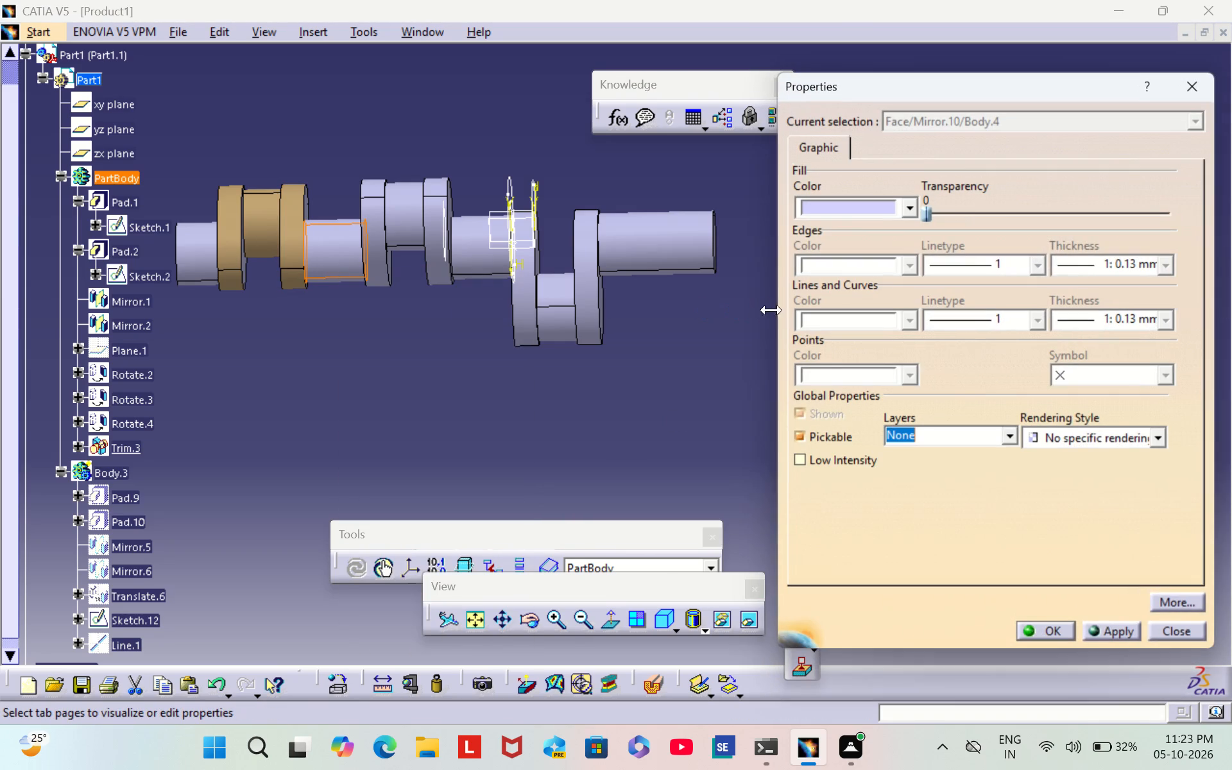
click(909, 210)
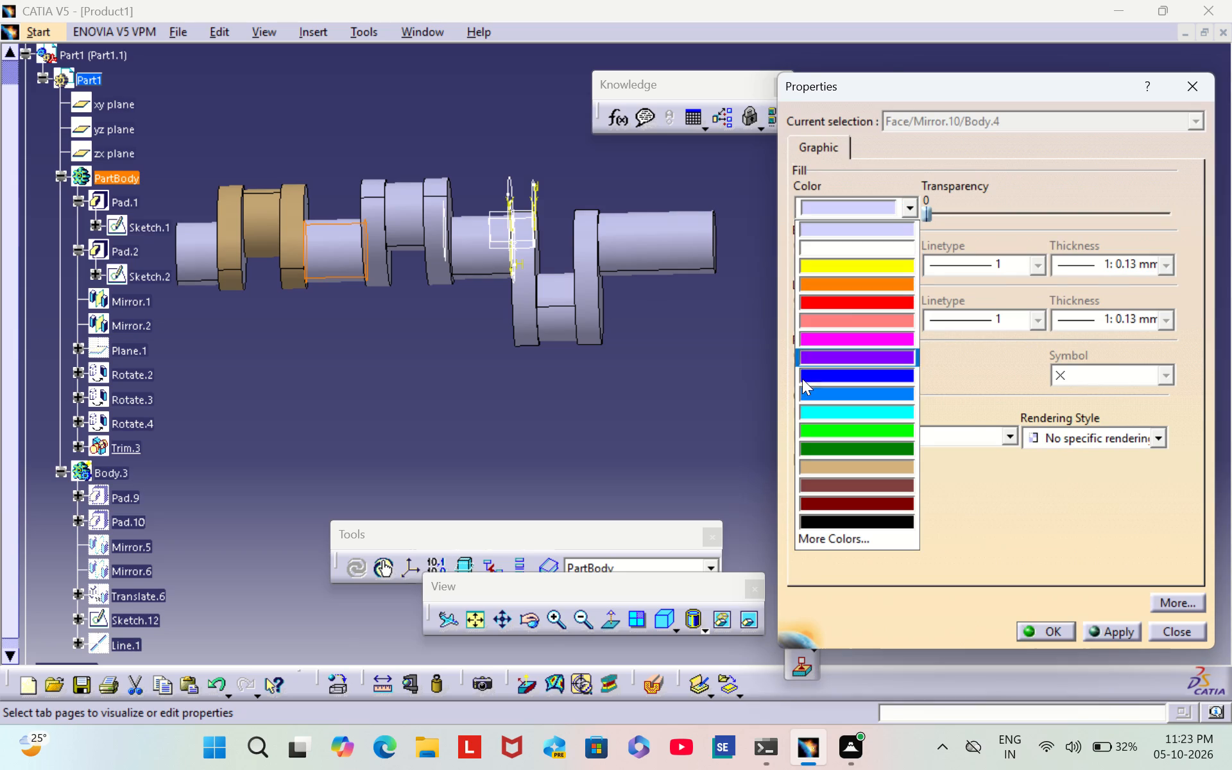
click(803, 465)
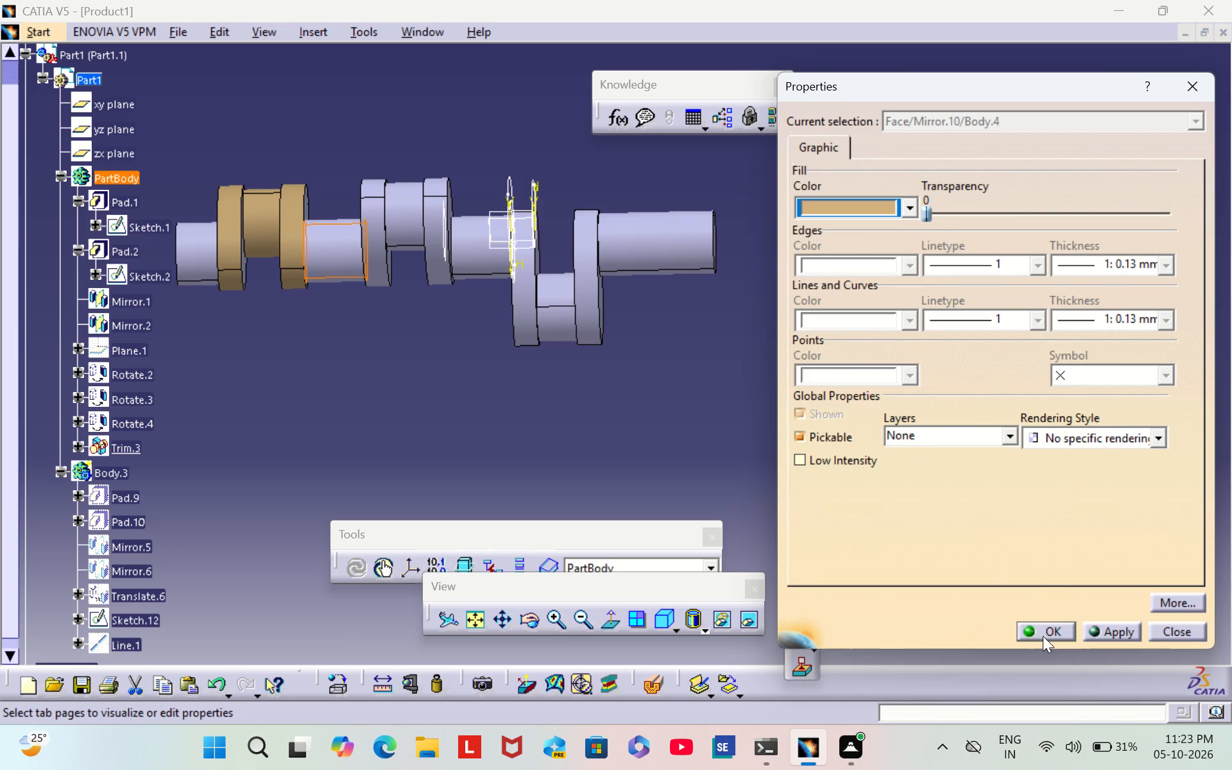
click(1043, 631)
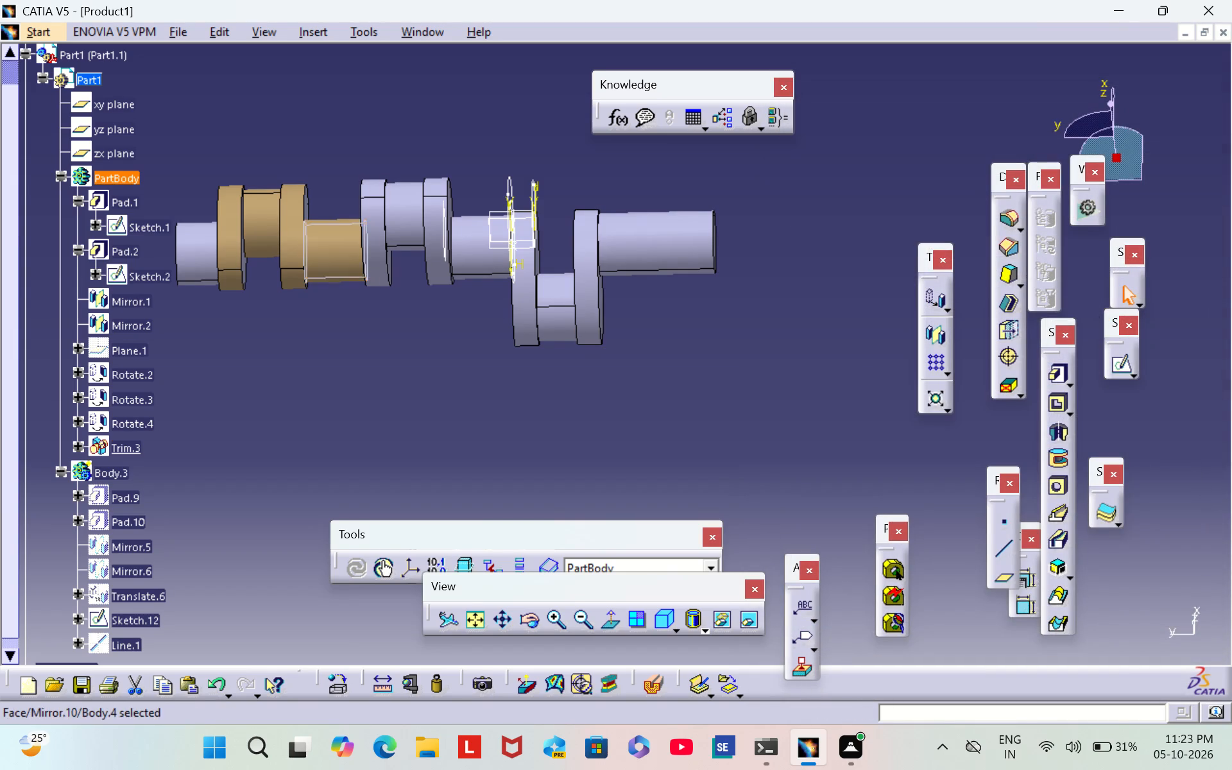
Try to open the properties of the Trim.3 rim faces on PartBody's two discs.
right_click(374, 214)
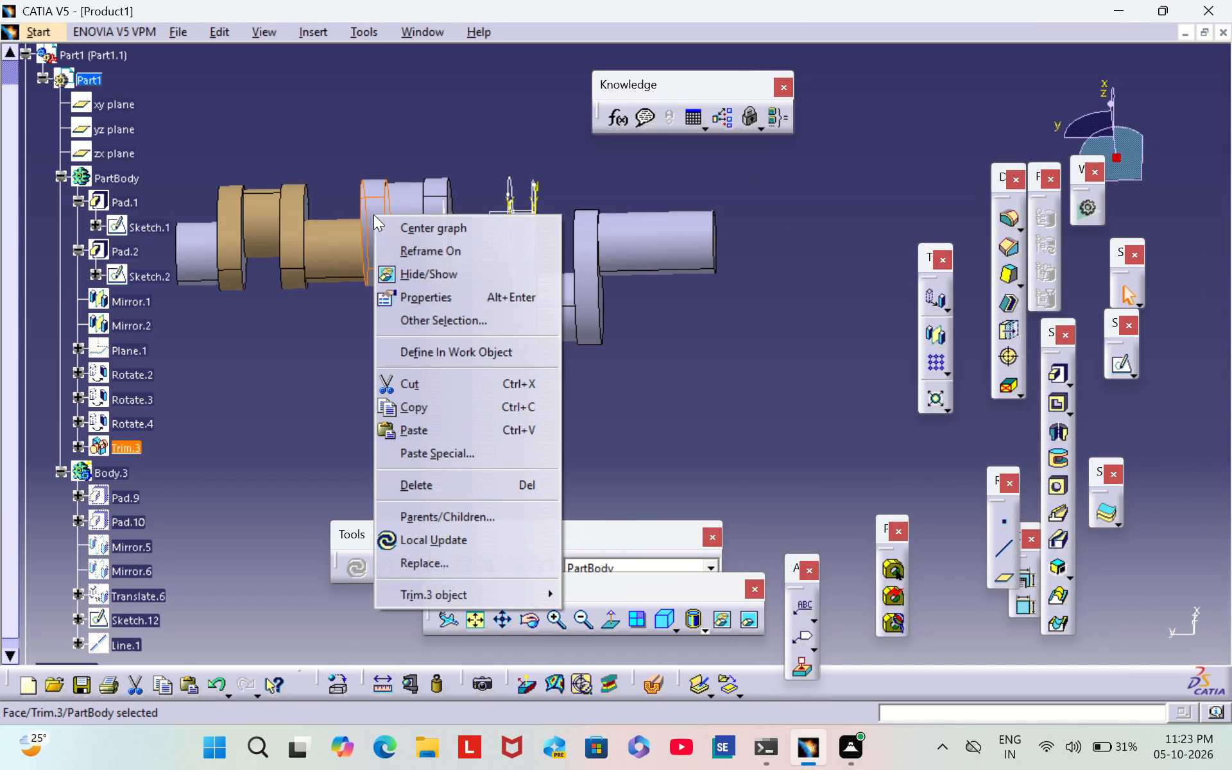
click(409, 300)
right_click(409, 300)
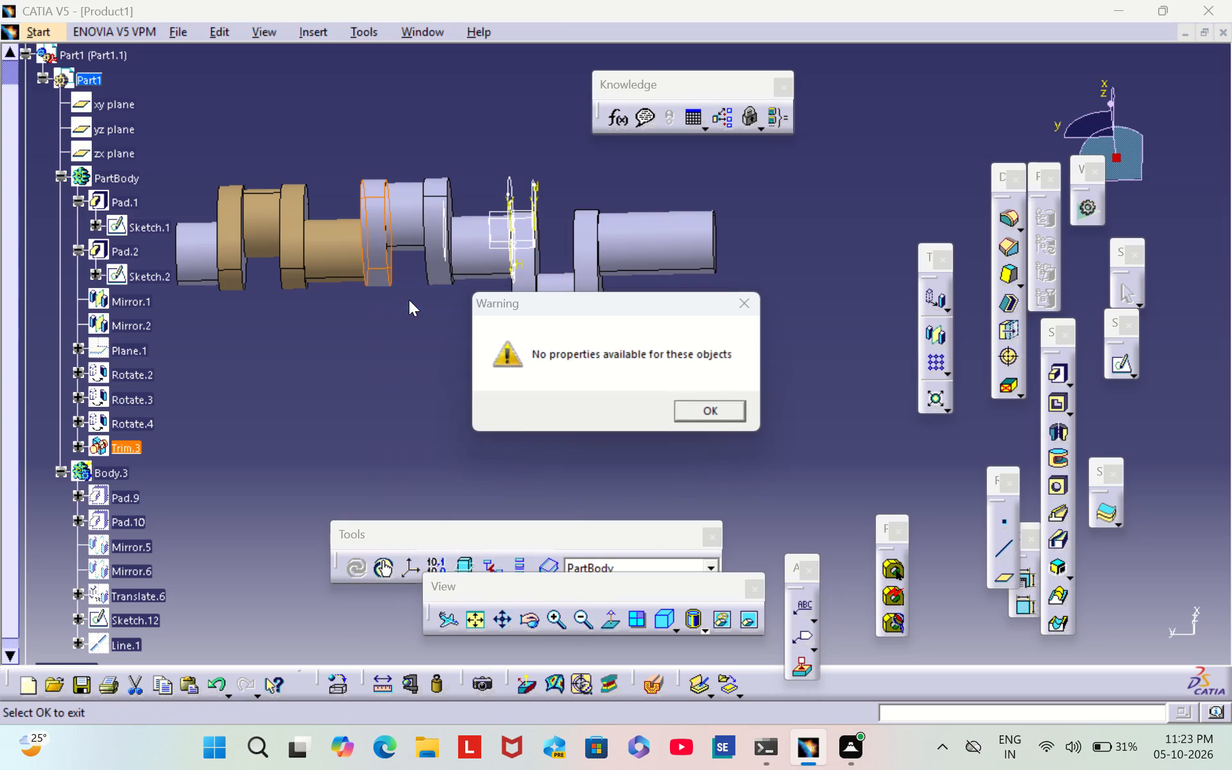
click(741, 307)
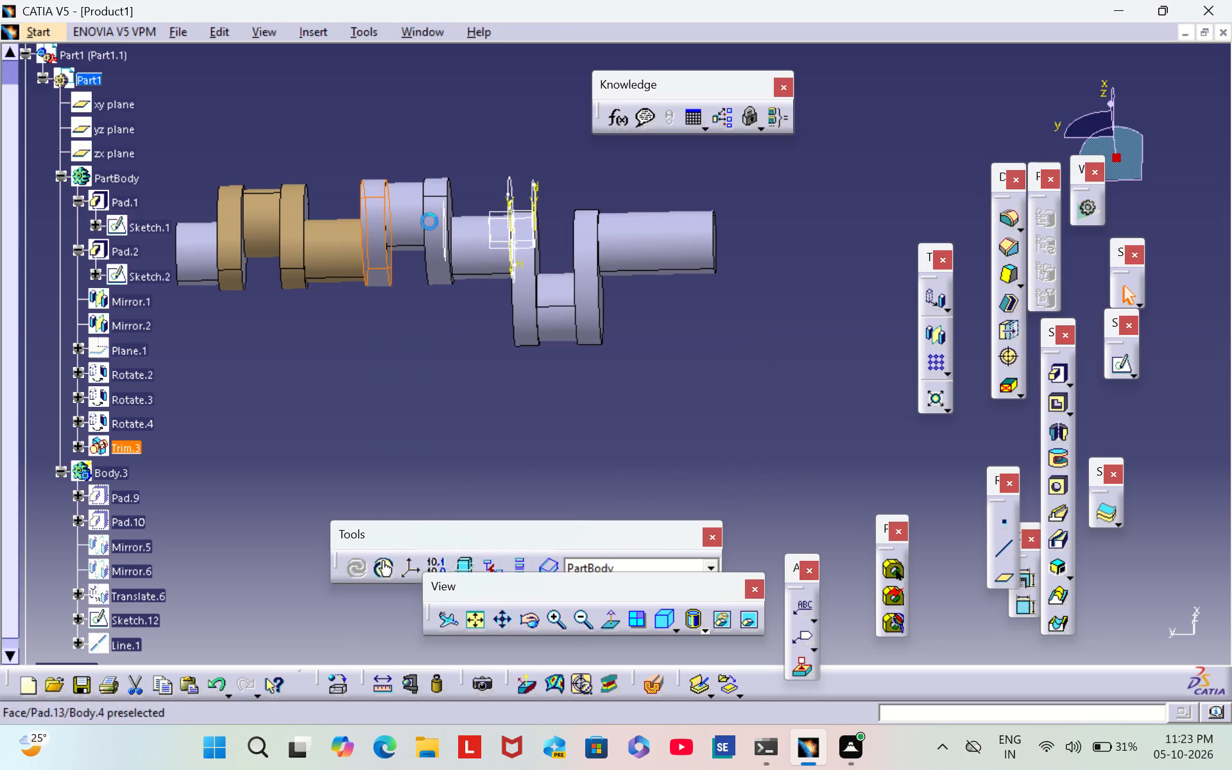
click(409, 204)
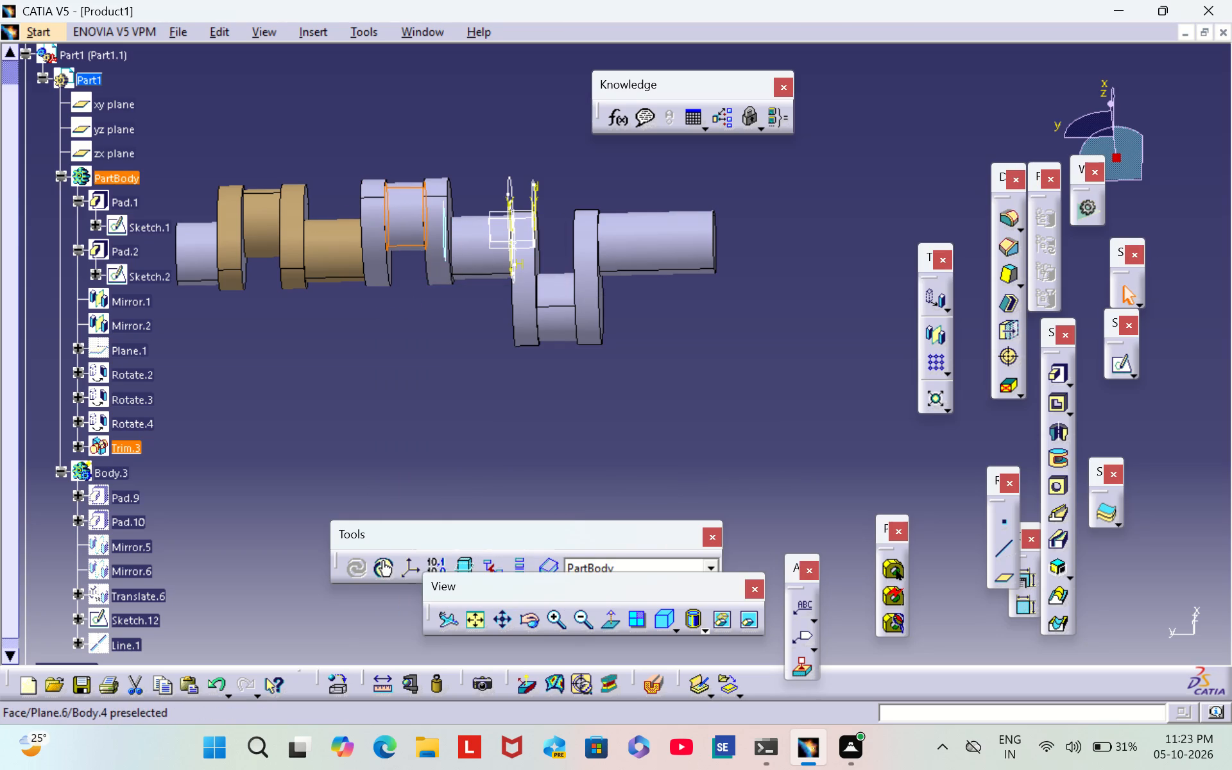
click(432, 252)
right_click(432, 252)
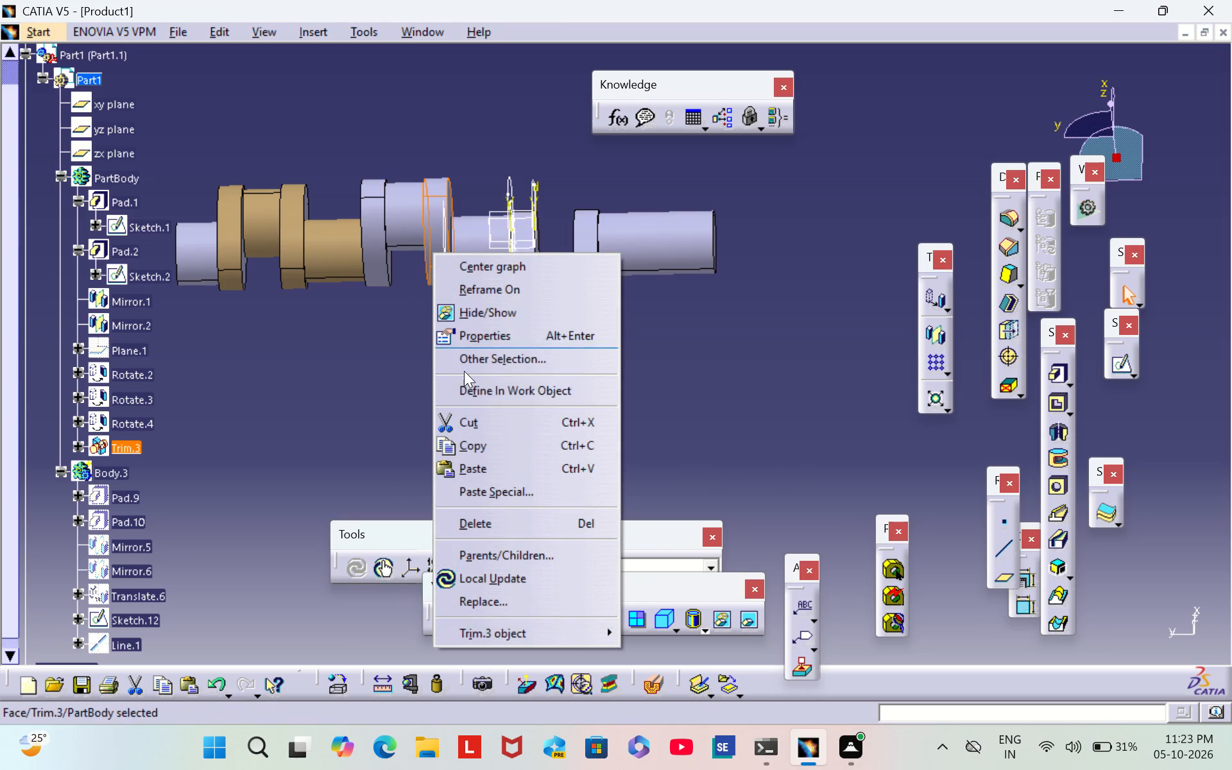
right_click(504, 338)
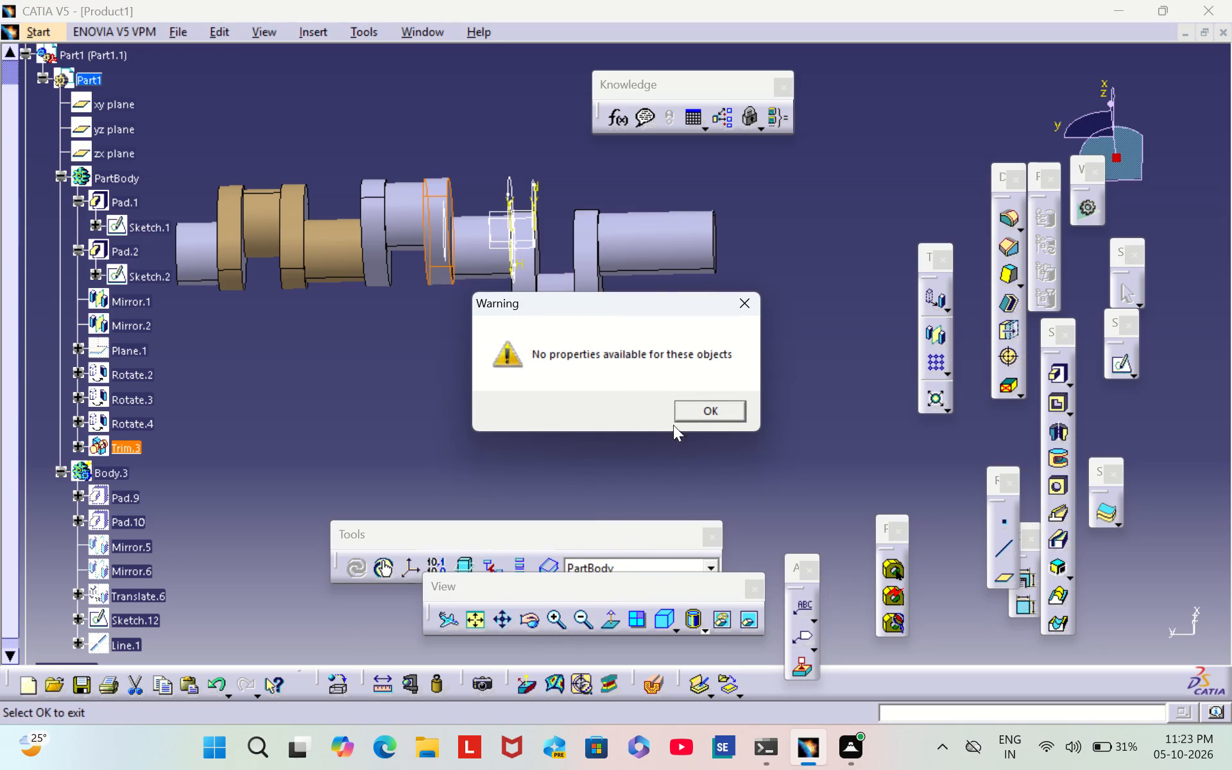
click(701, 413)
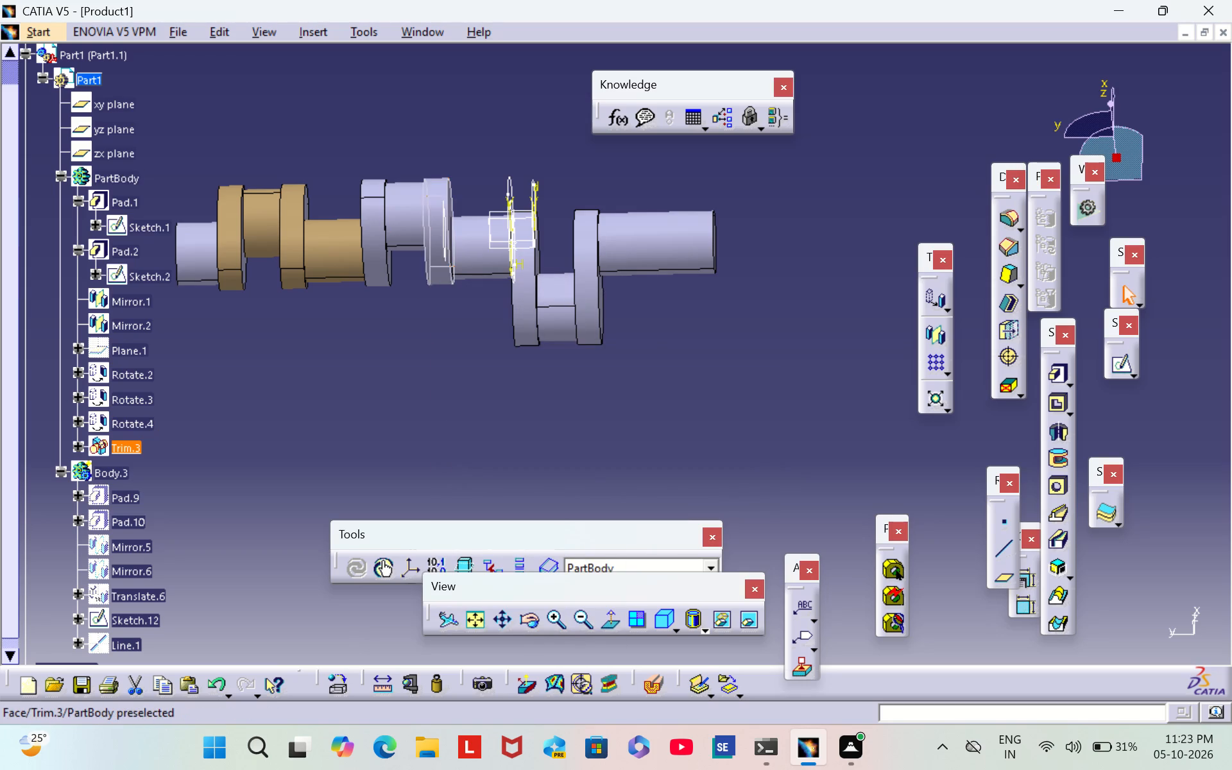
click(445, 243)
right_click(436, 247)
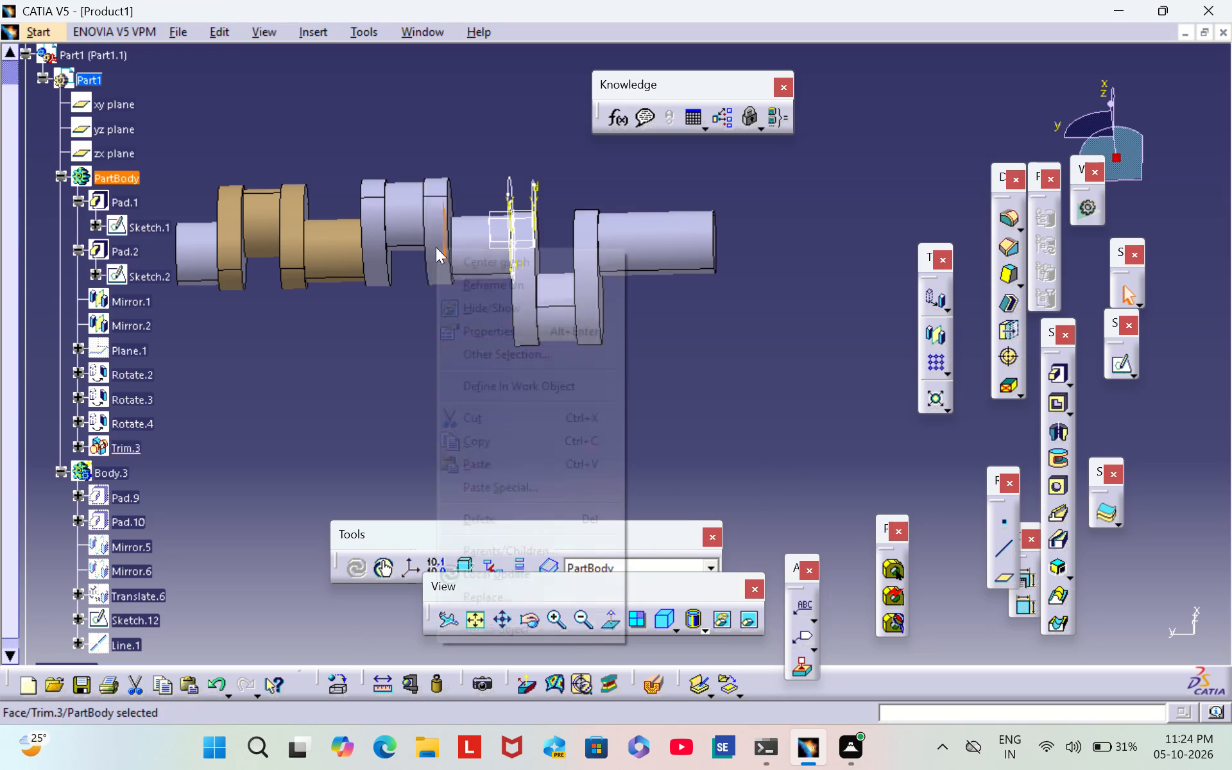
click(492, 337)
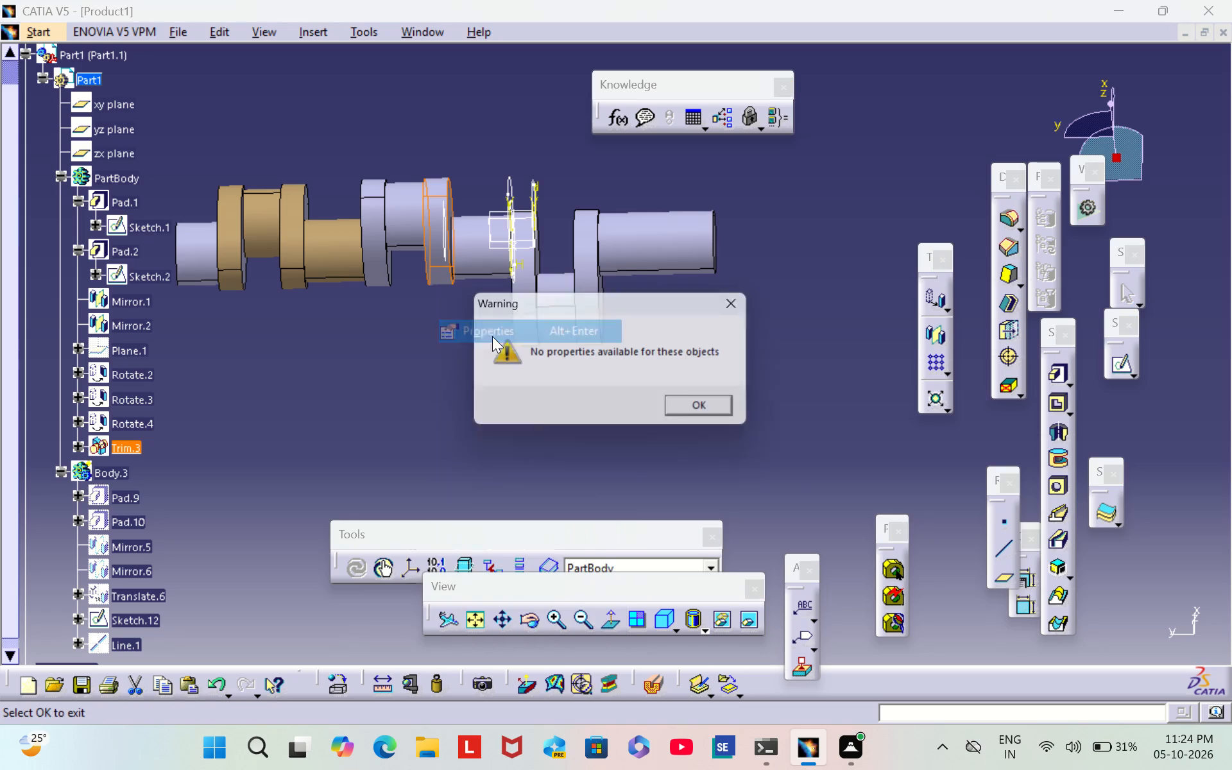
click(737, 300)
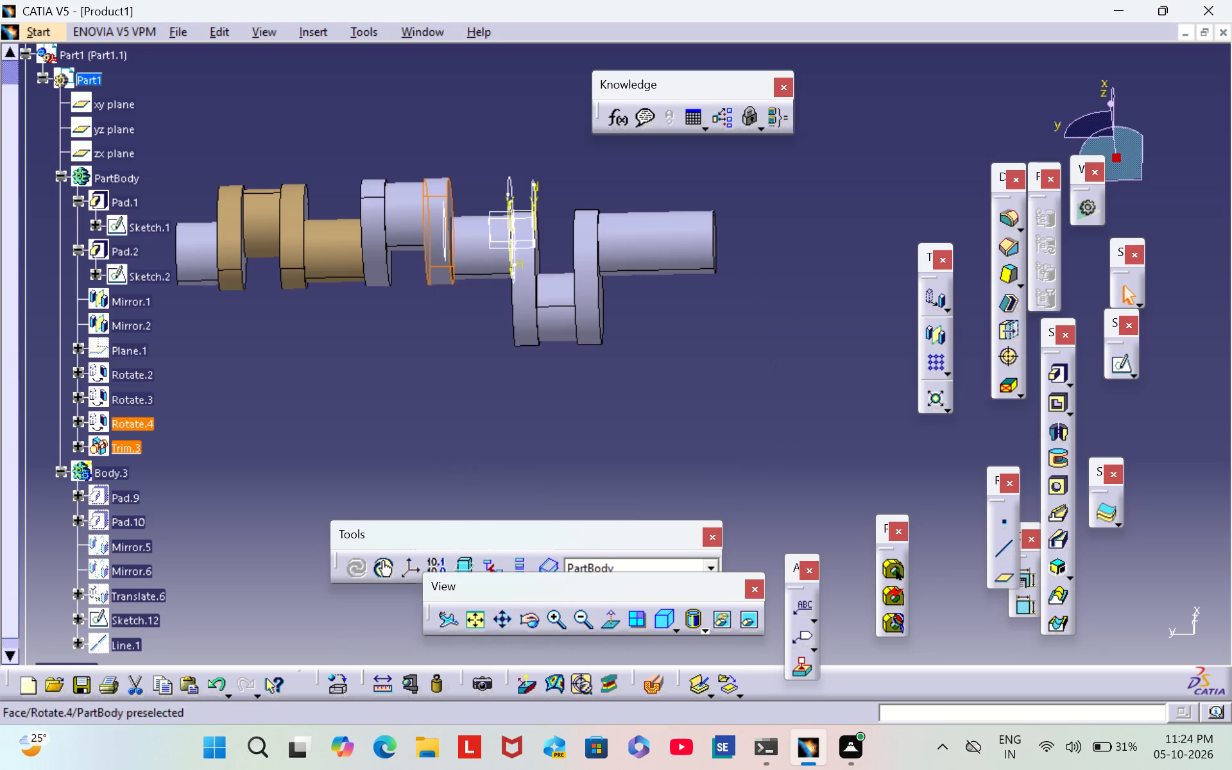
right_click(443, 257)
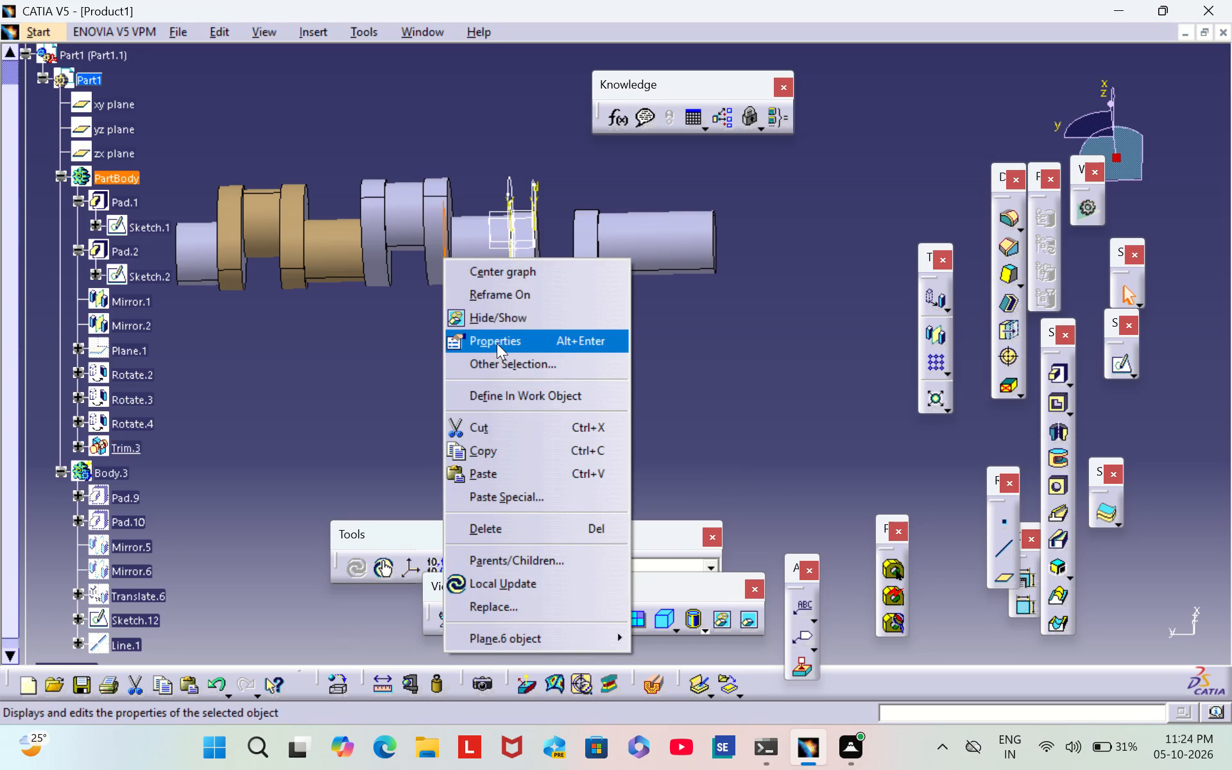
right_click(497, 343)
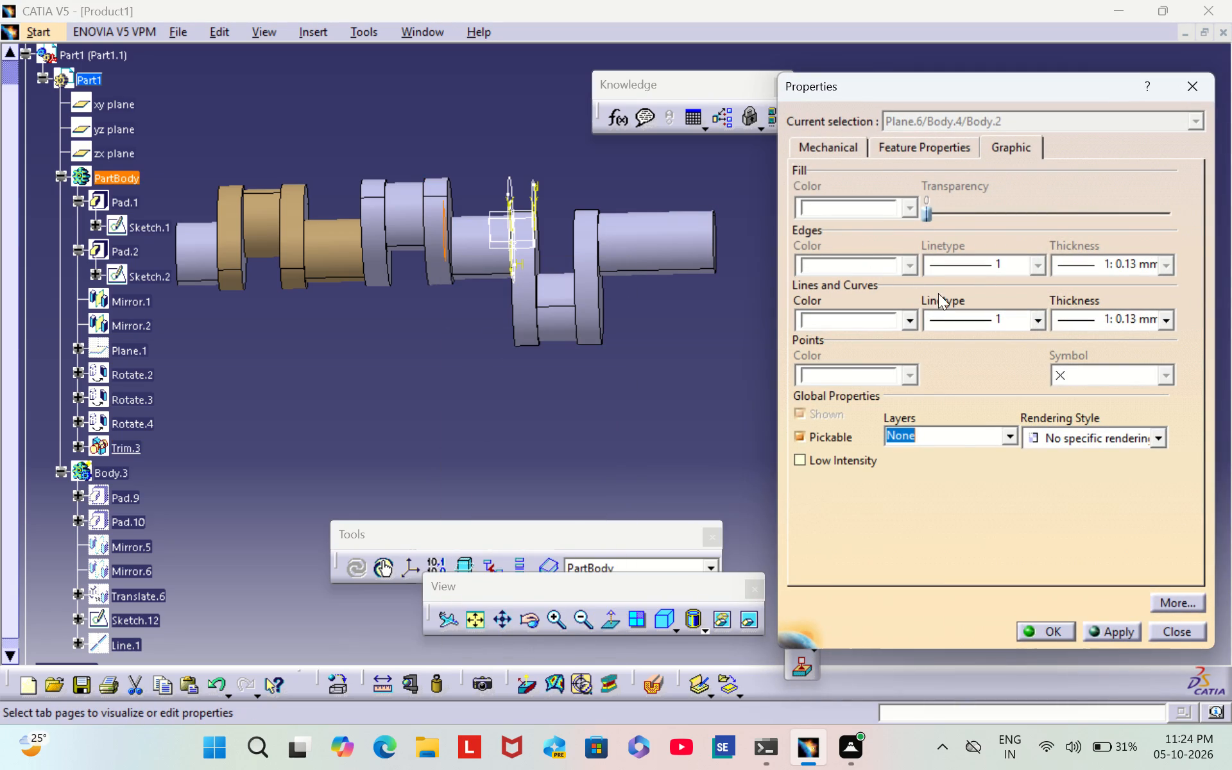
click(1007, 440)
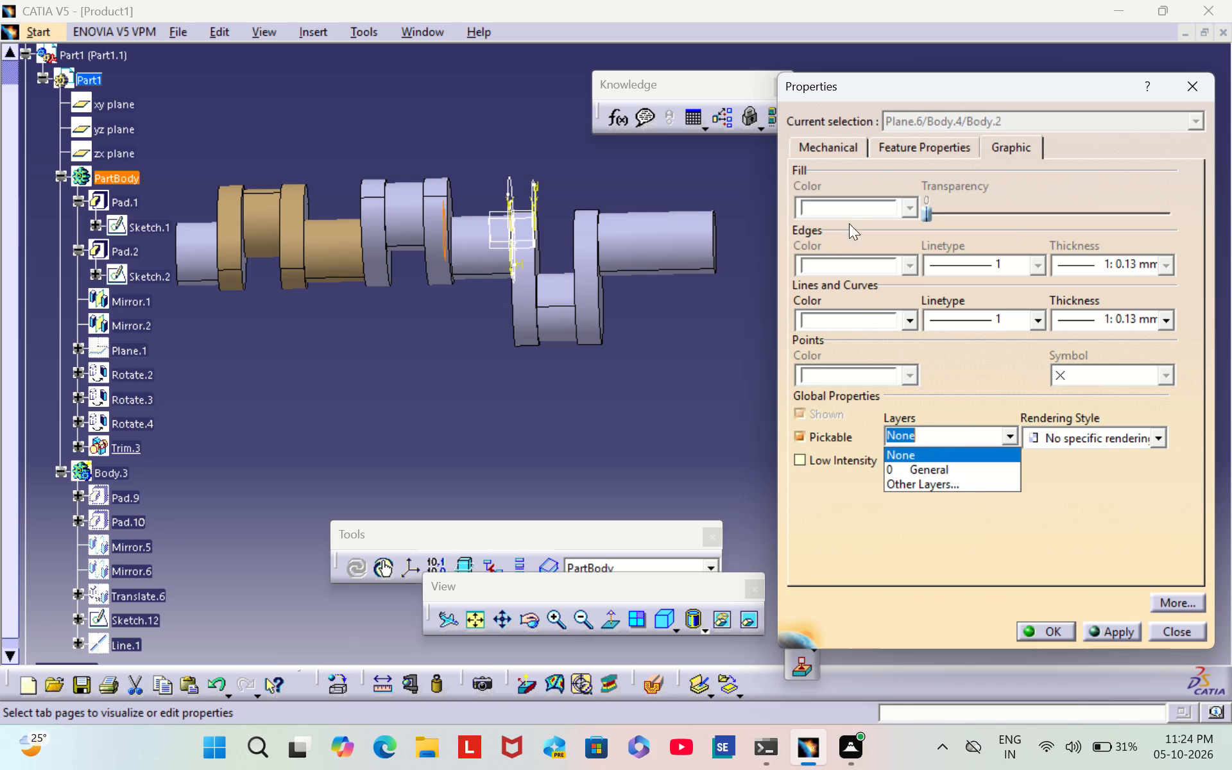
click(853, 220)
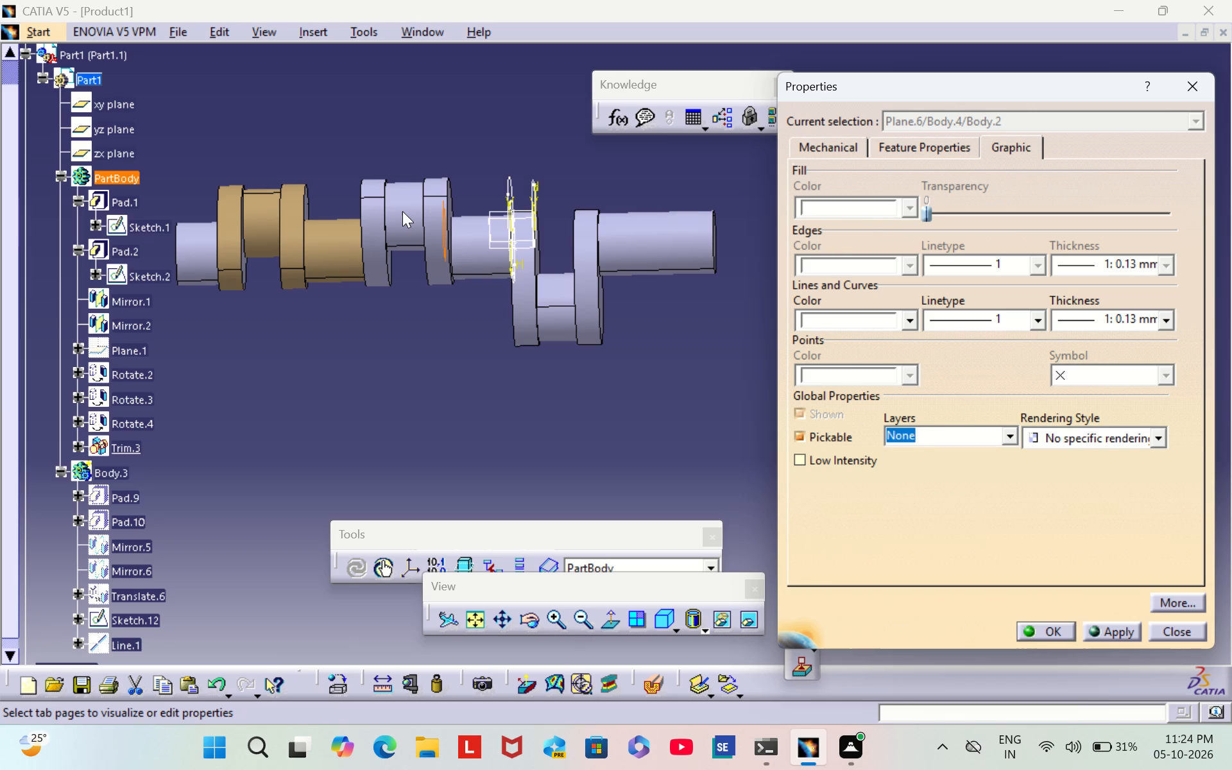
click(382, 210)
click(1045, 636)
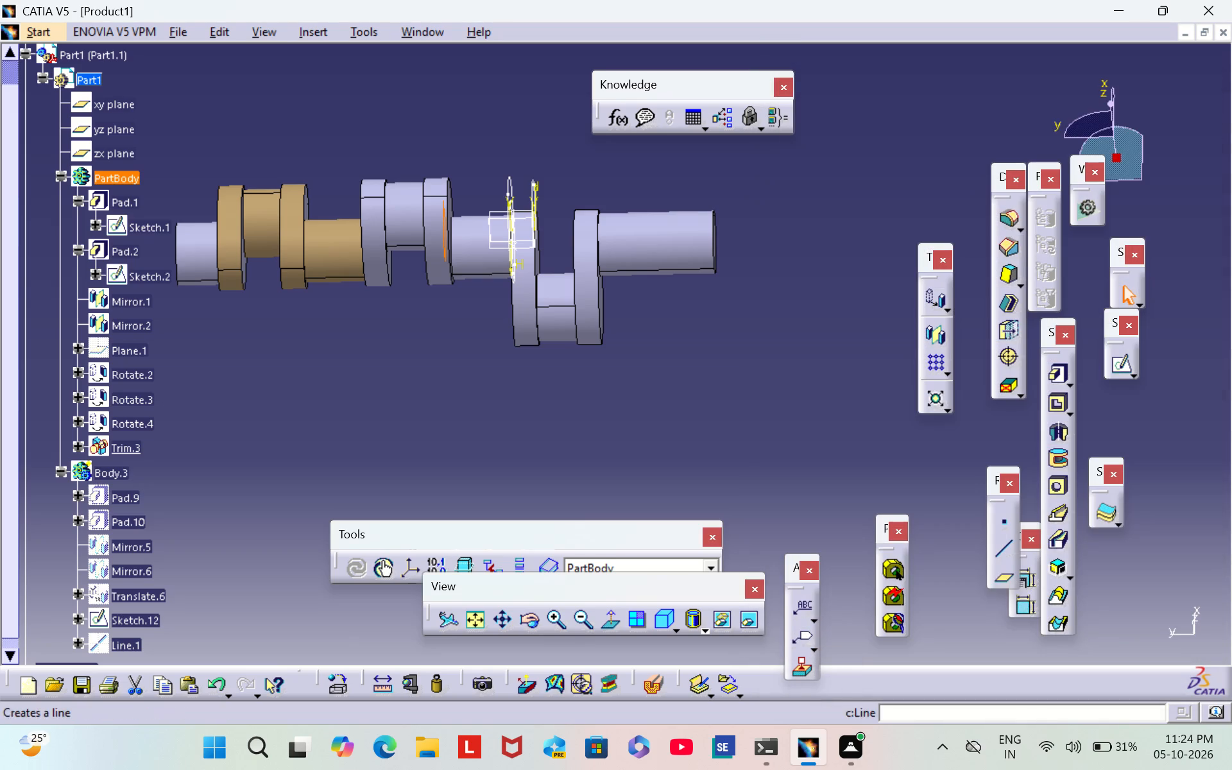
Set the fill colour of the Pad.13 shaft face between PartBody's second disc and Body.3's first disc to tan.
right_click(477, 241)
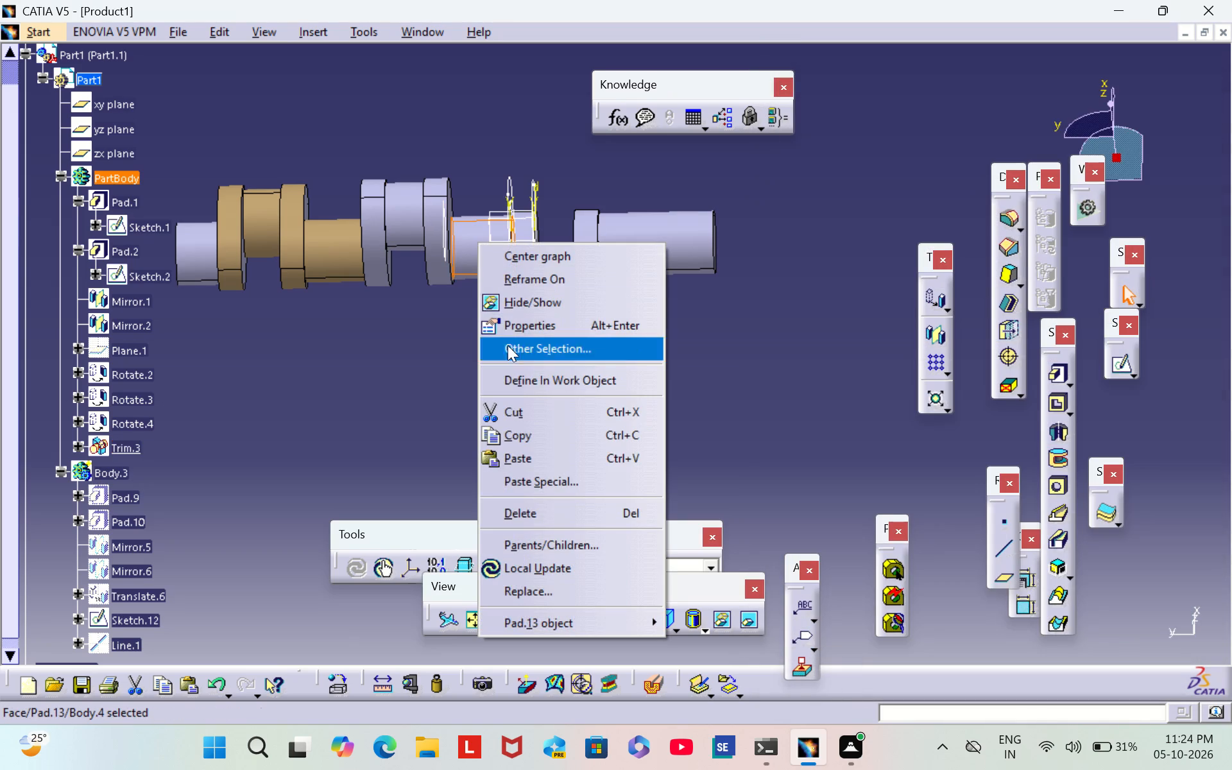
click(536, 334)
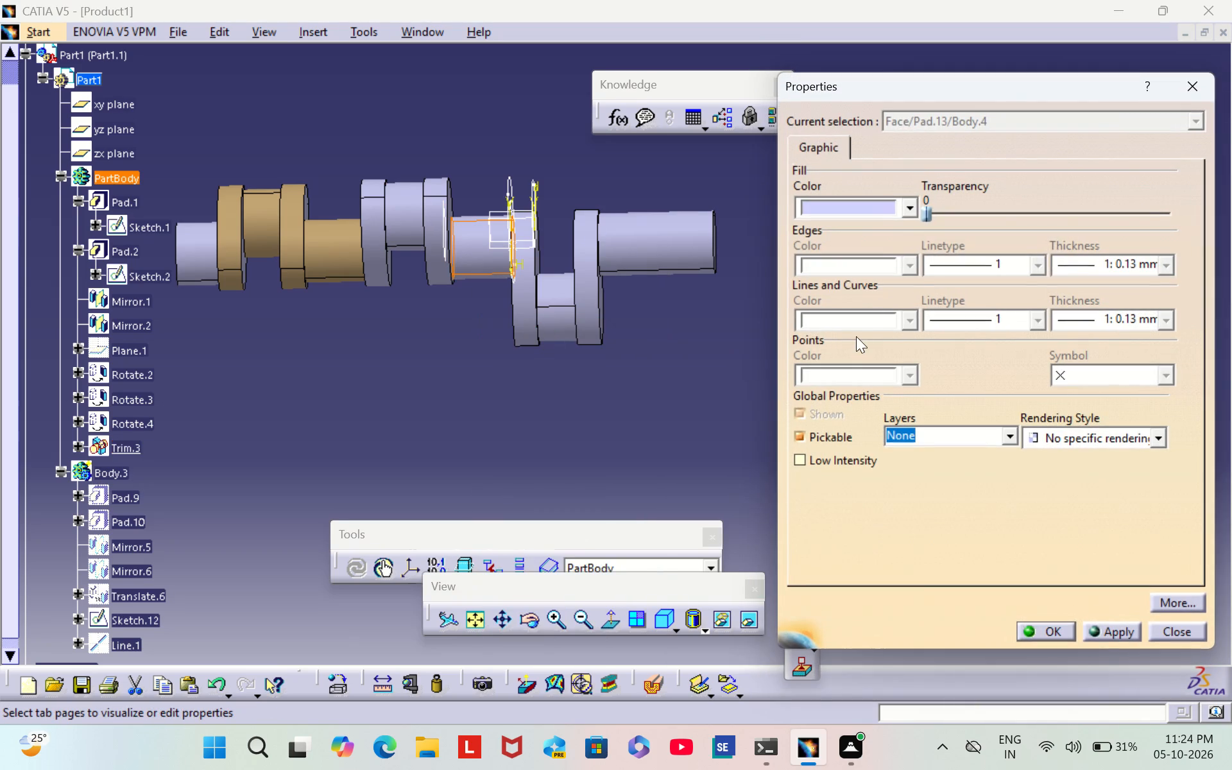
click(905, 212)
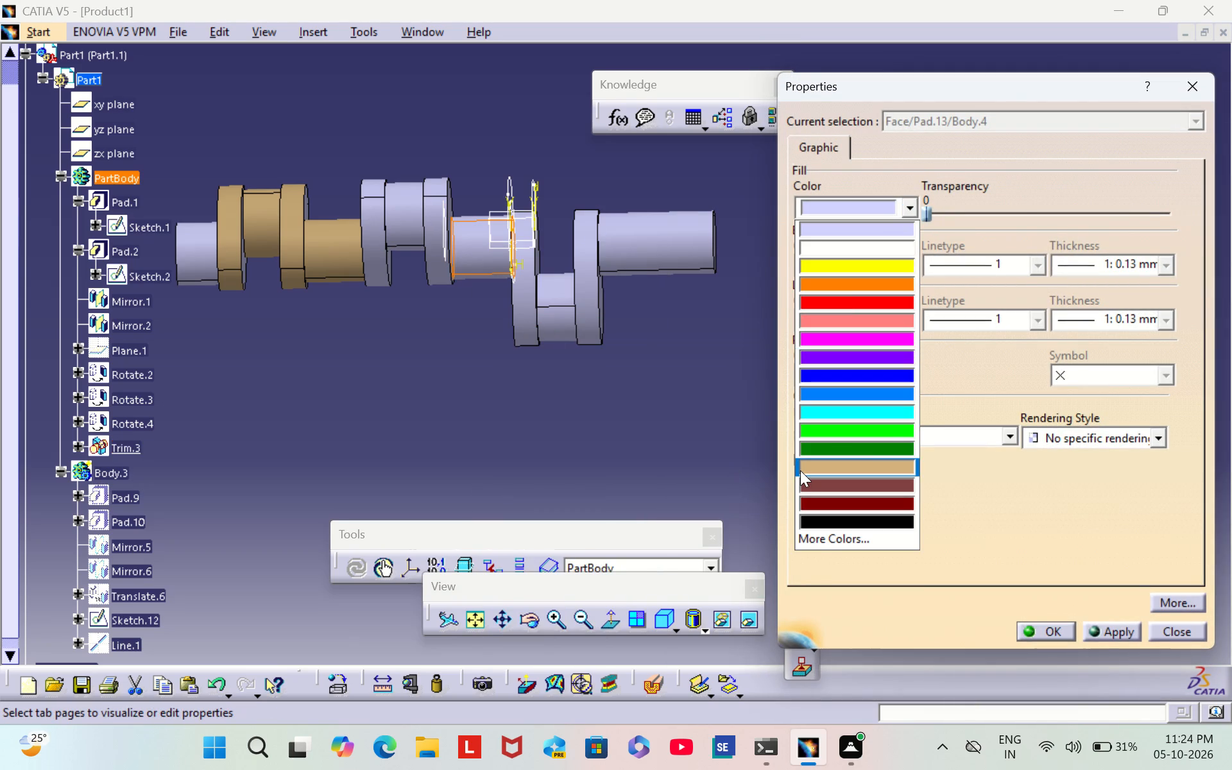
click(800, 470)
click(1047, 630)
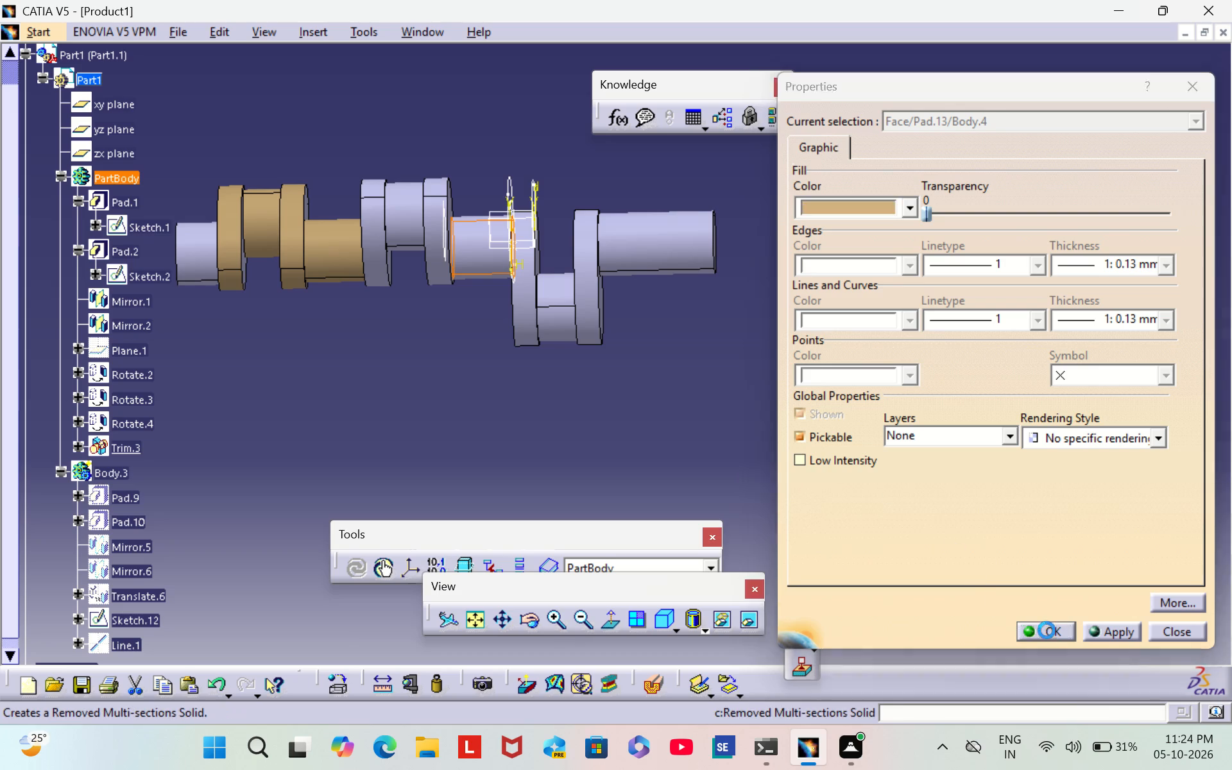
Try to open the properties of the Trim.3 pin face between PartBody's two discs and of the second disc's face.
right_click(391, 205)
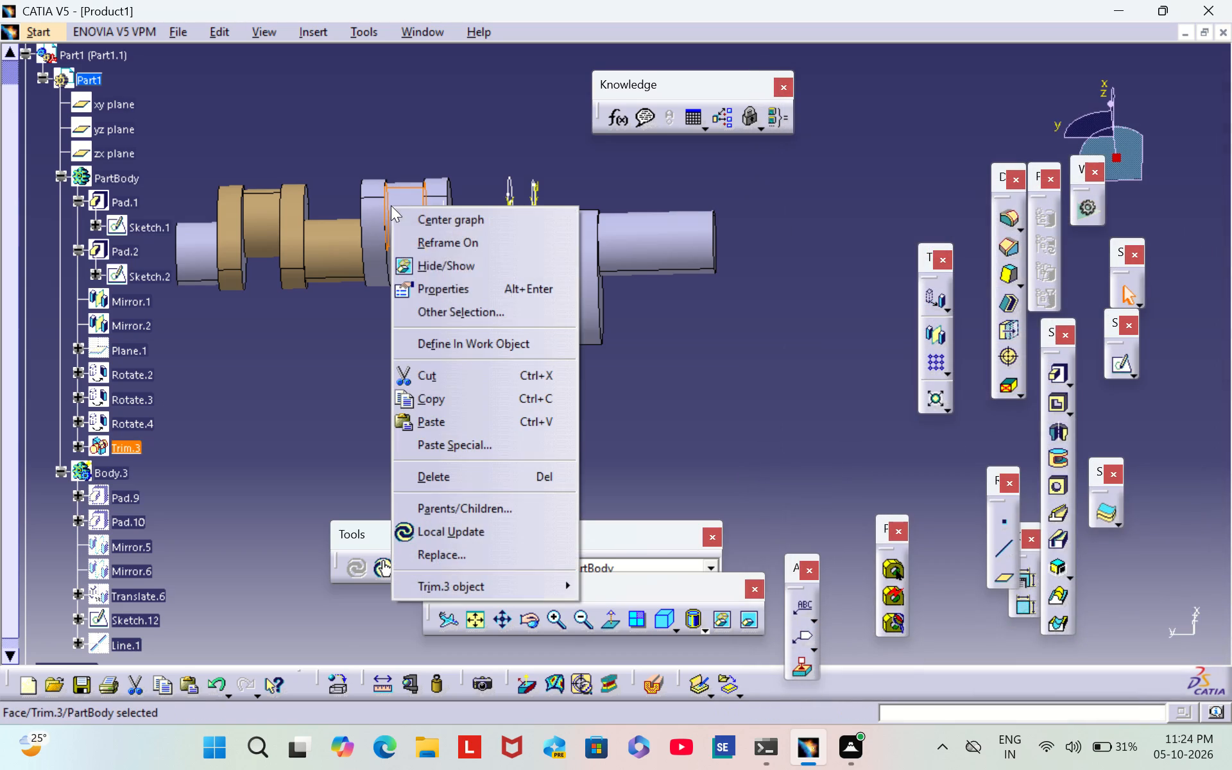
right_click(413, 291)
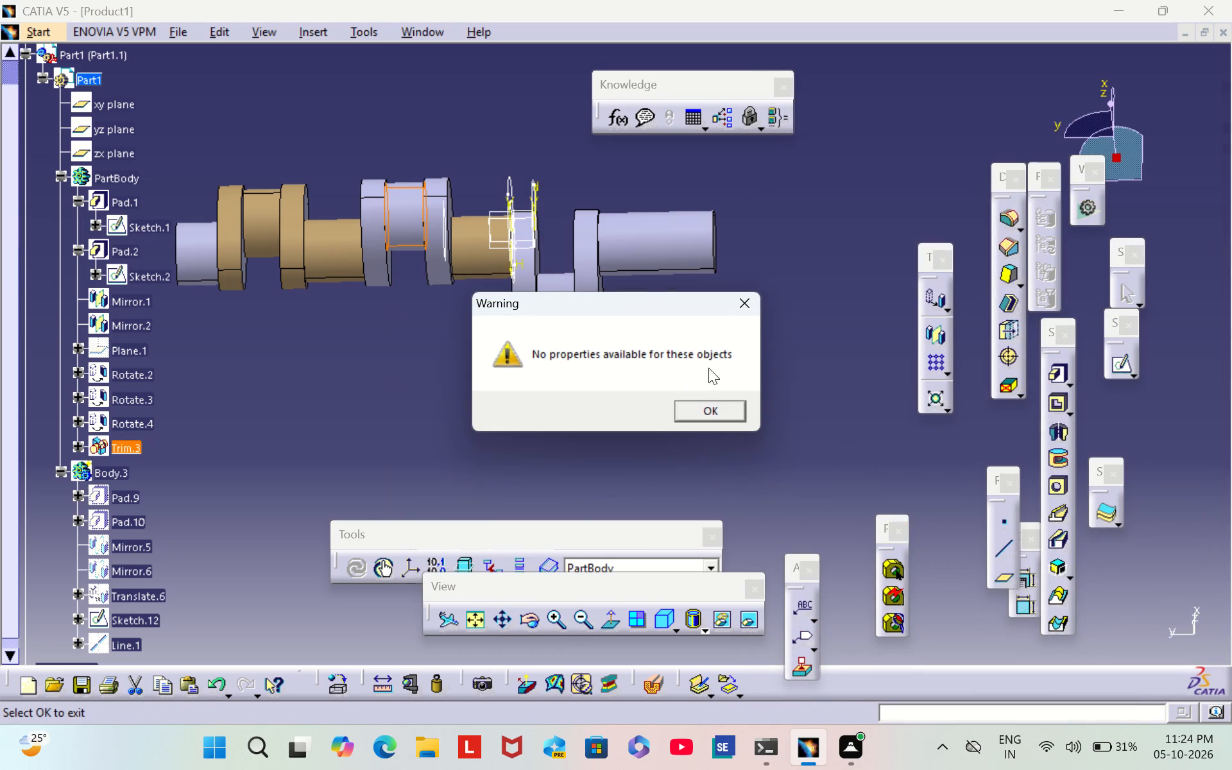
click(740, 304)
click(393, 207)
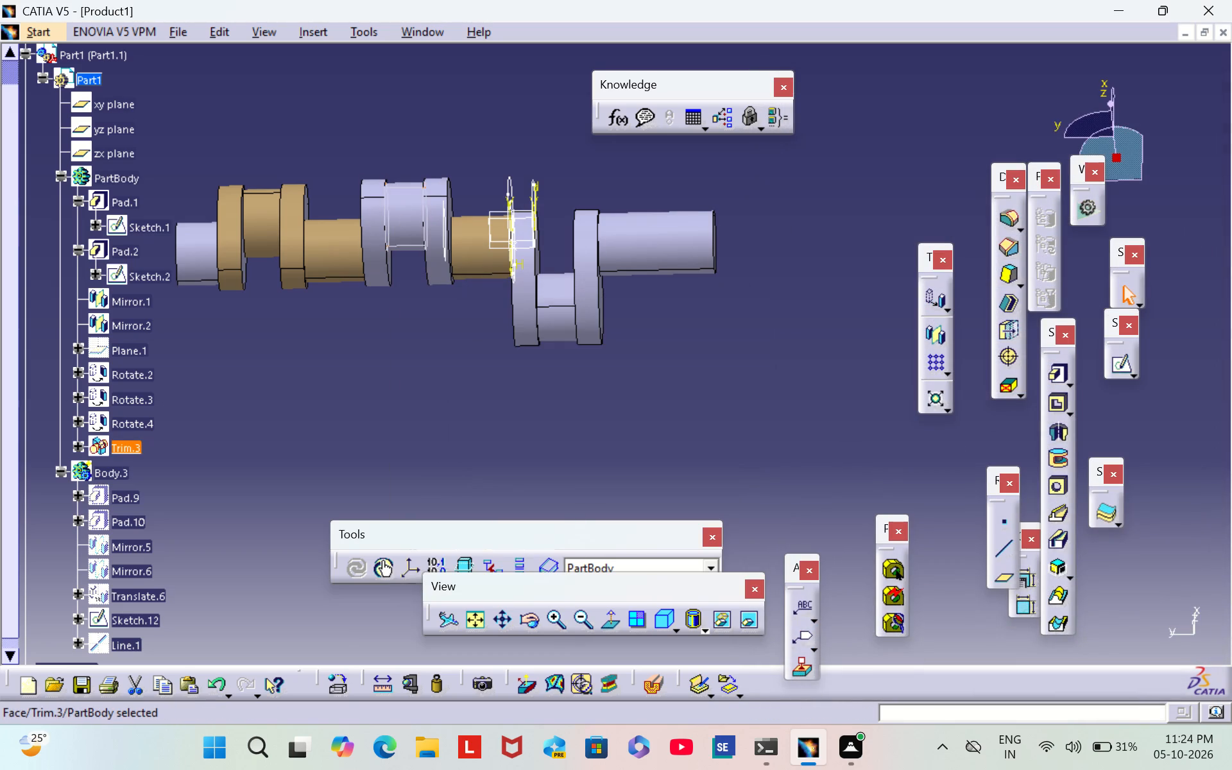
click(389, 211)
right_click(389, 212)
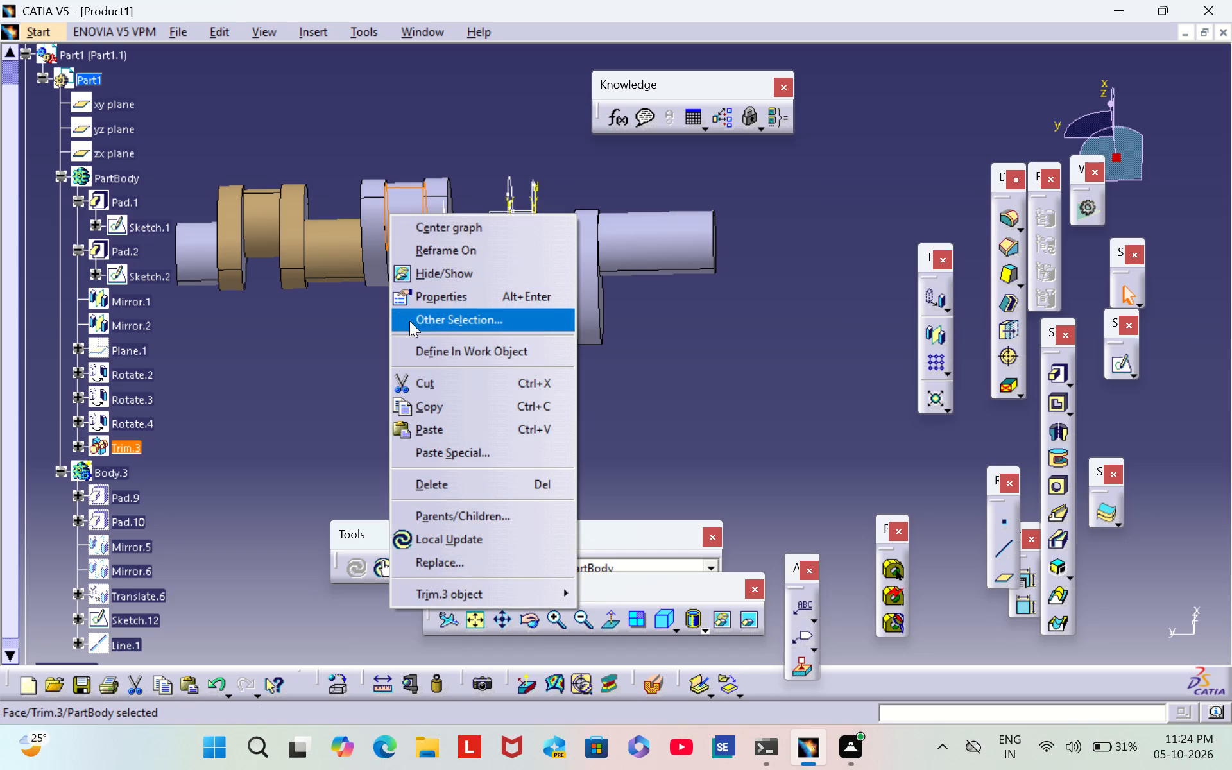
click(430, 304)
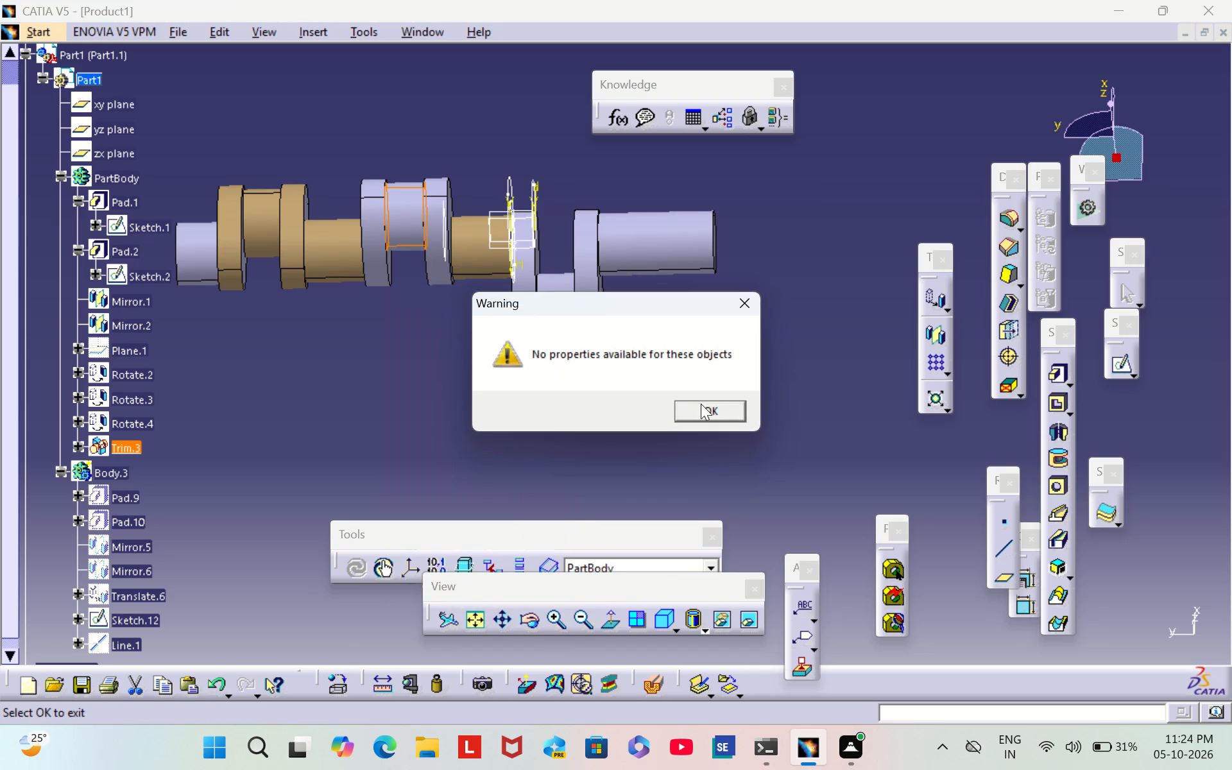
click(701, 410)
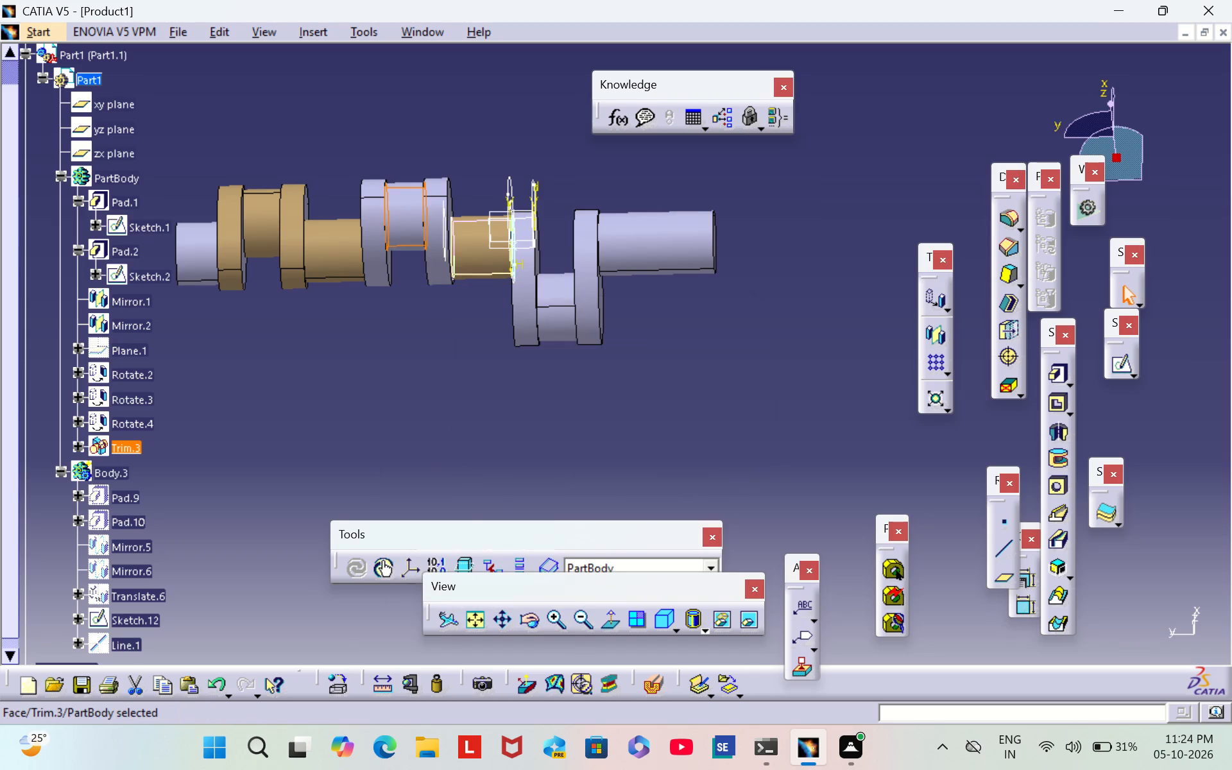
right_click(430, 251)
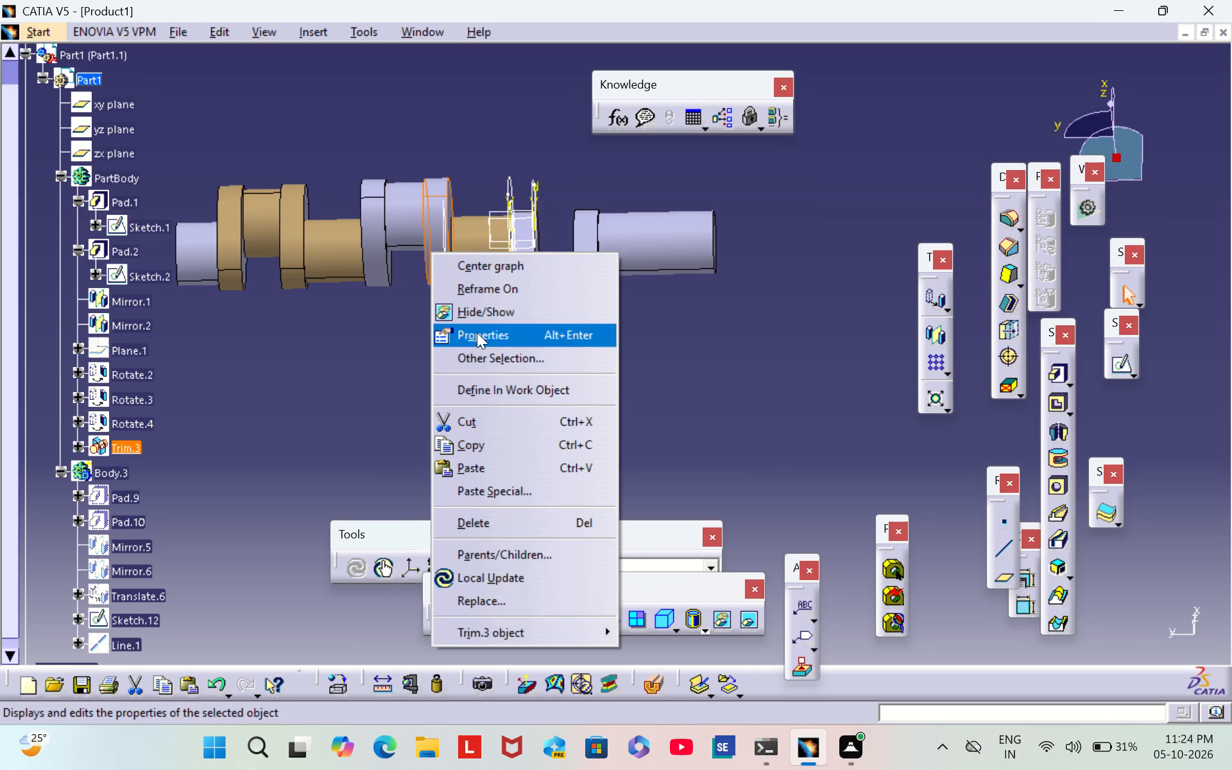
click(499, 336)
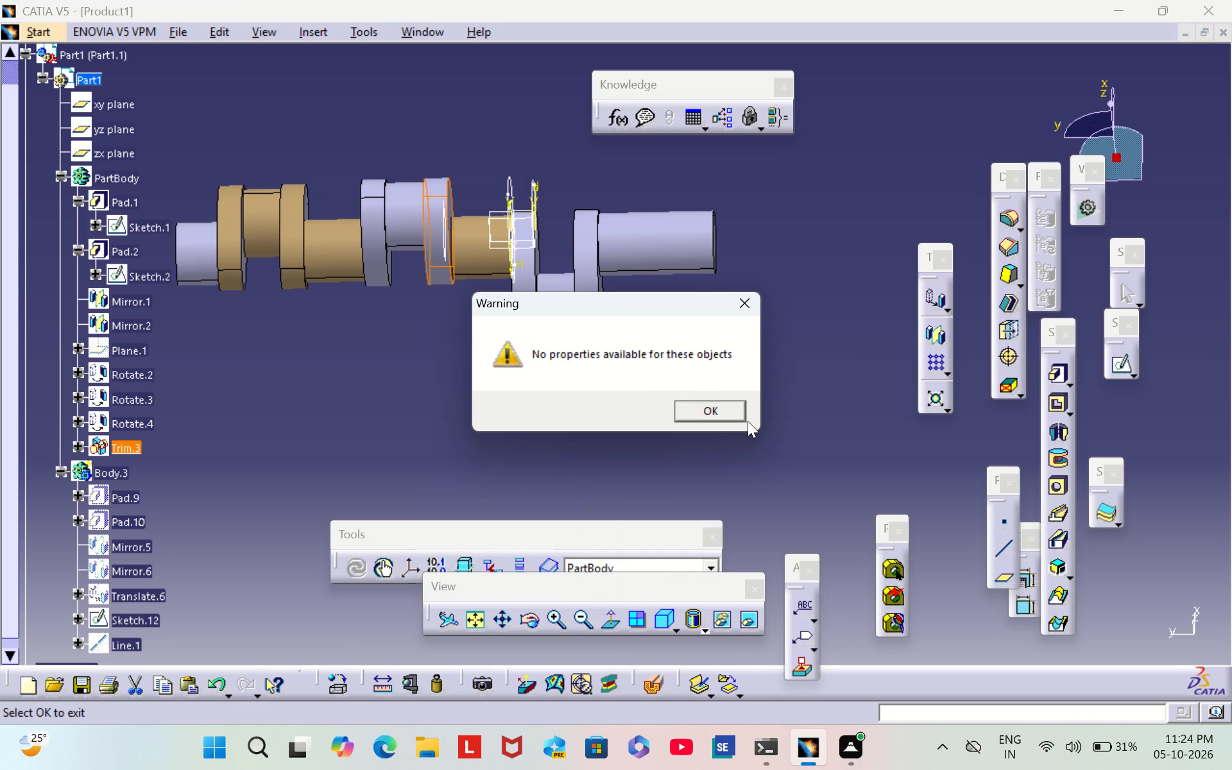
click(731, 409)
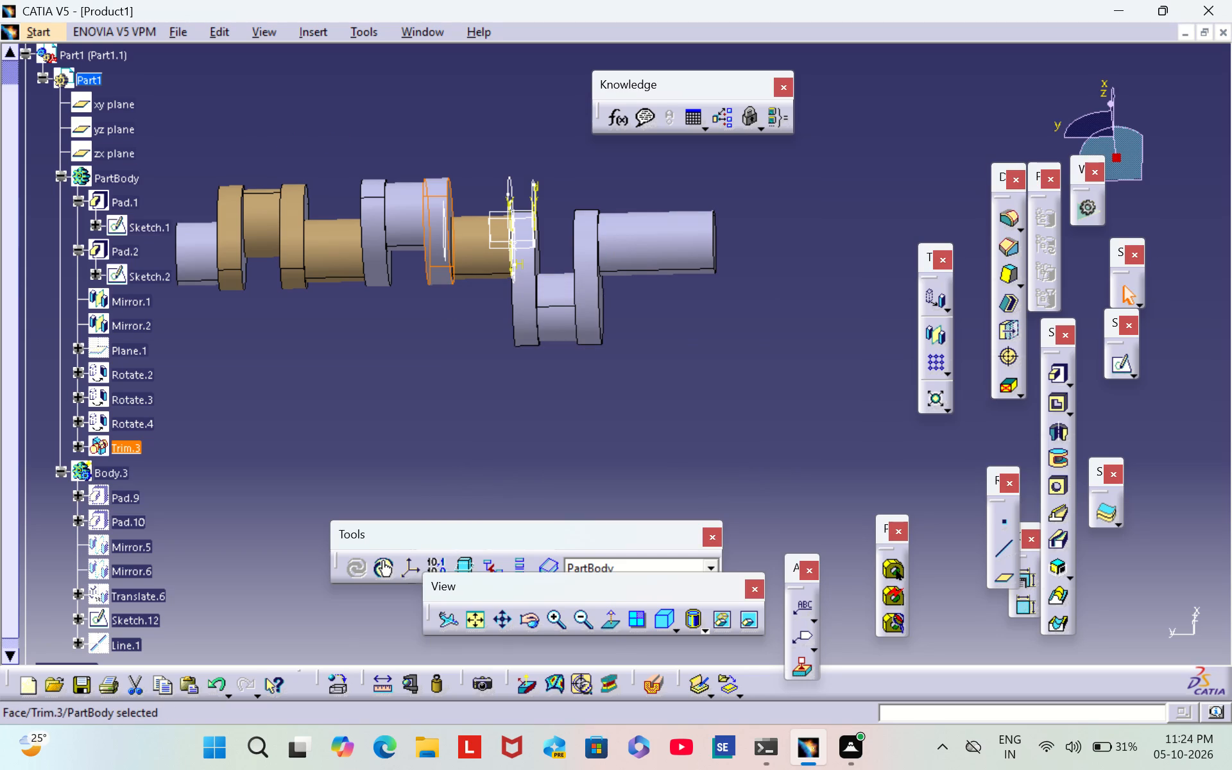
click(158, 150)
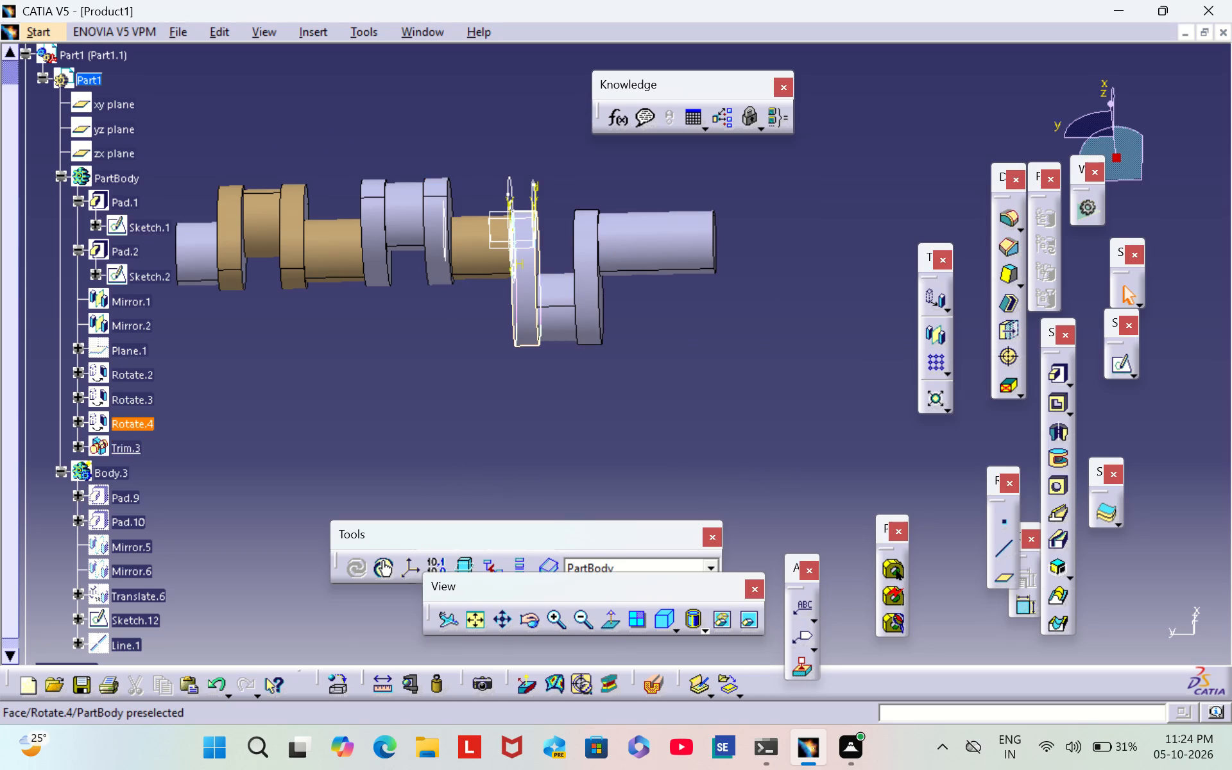
Set the fill colour of the Rotate.4 pin face between Body.3's two discs to tan.
right_click(560, 312)
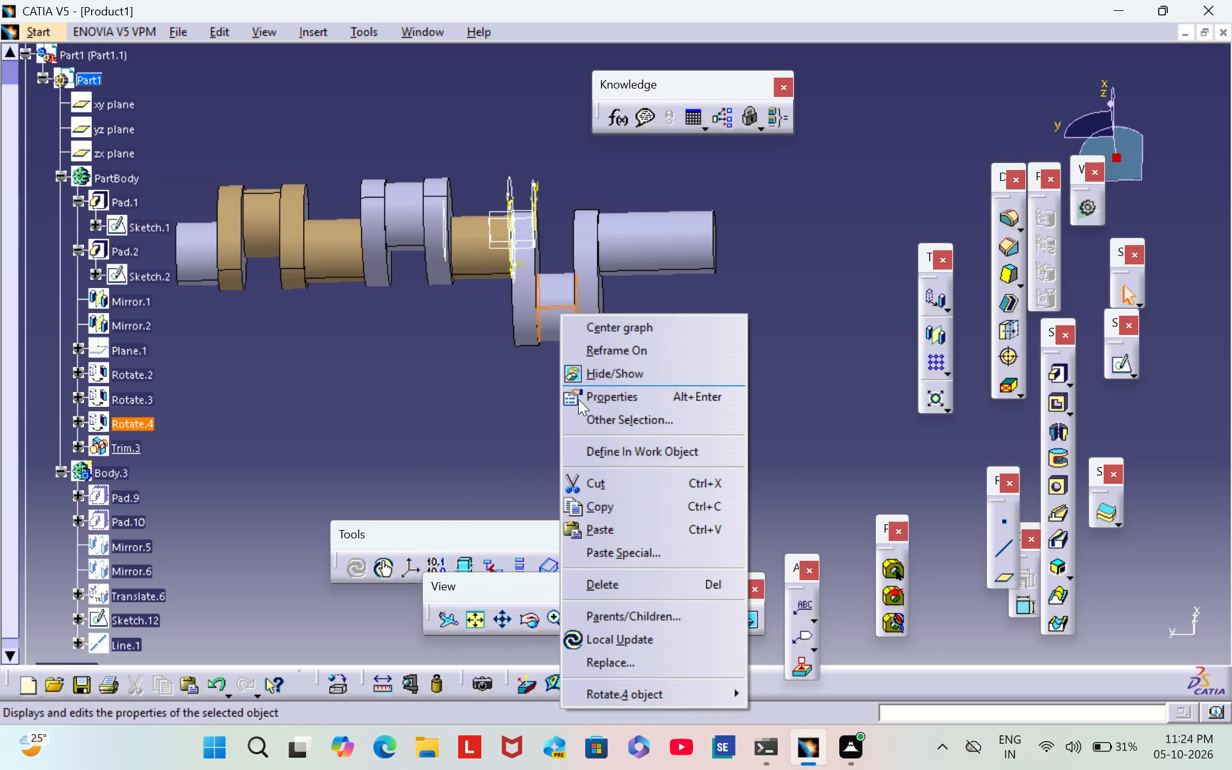
click(578, 399)
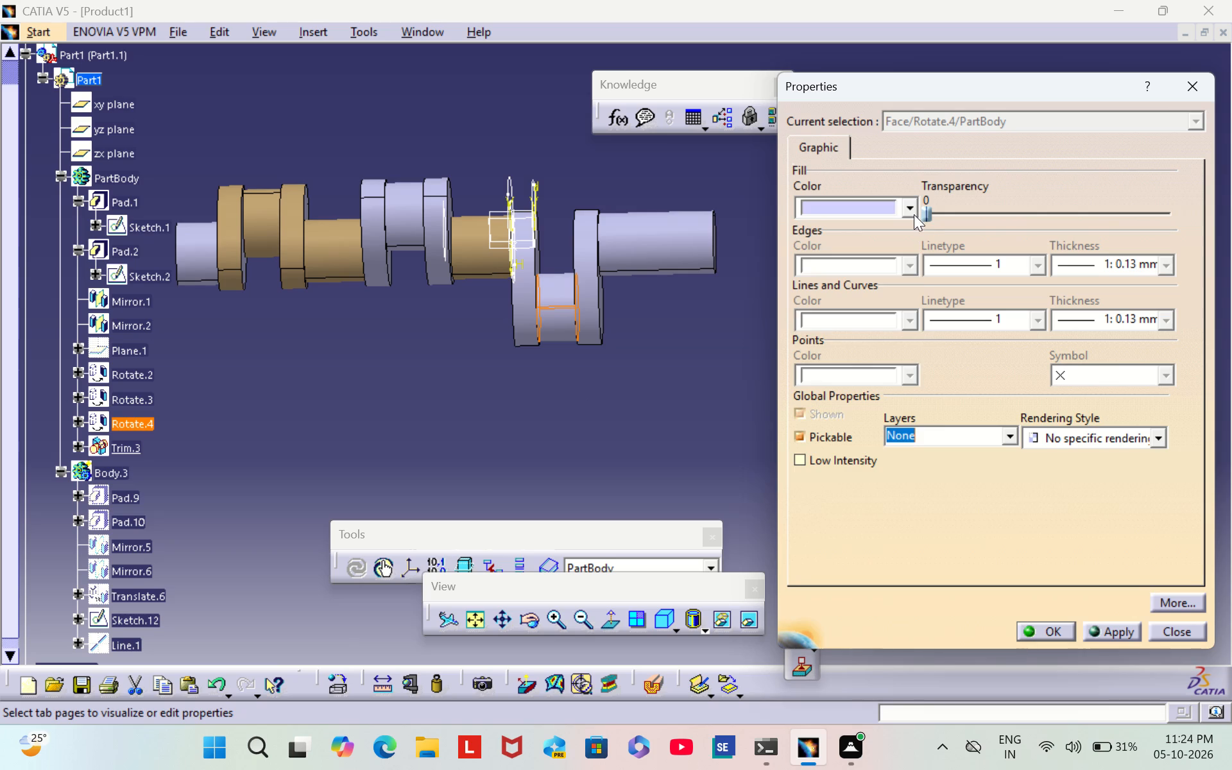
click(914, 209)
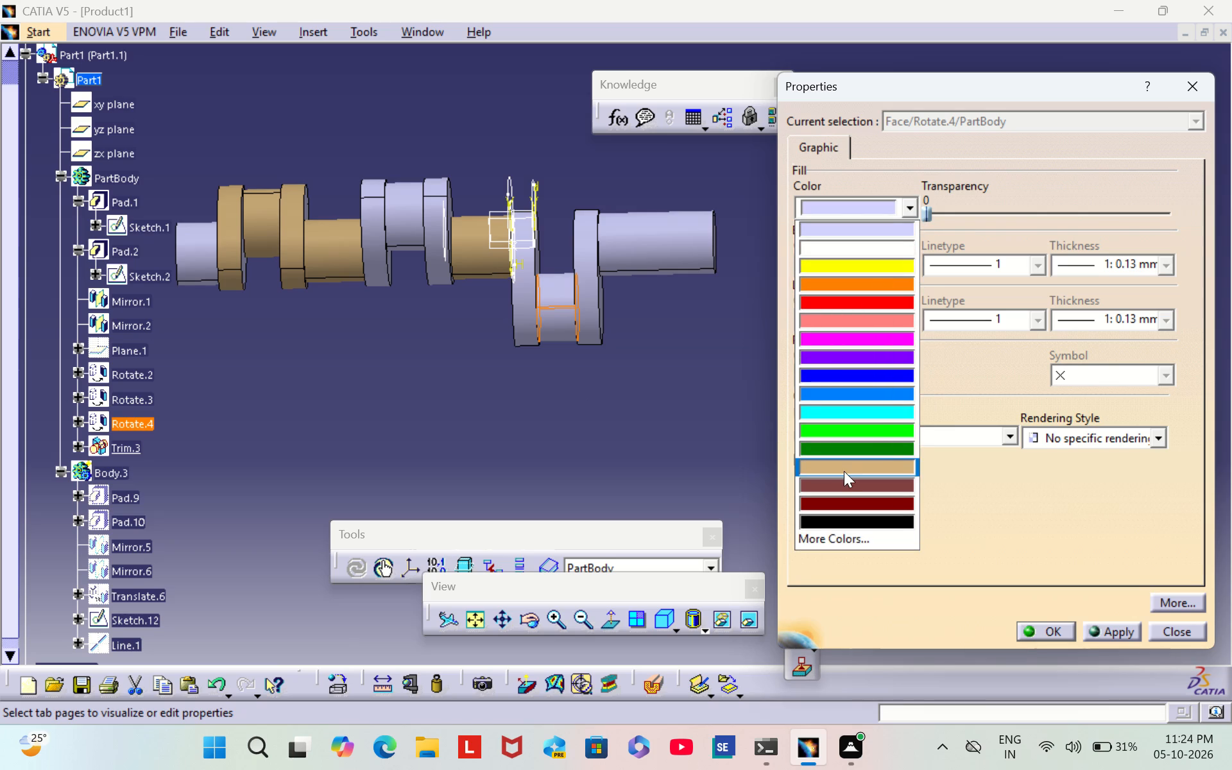
click(844, 471)
click(1049, 624)
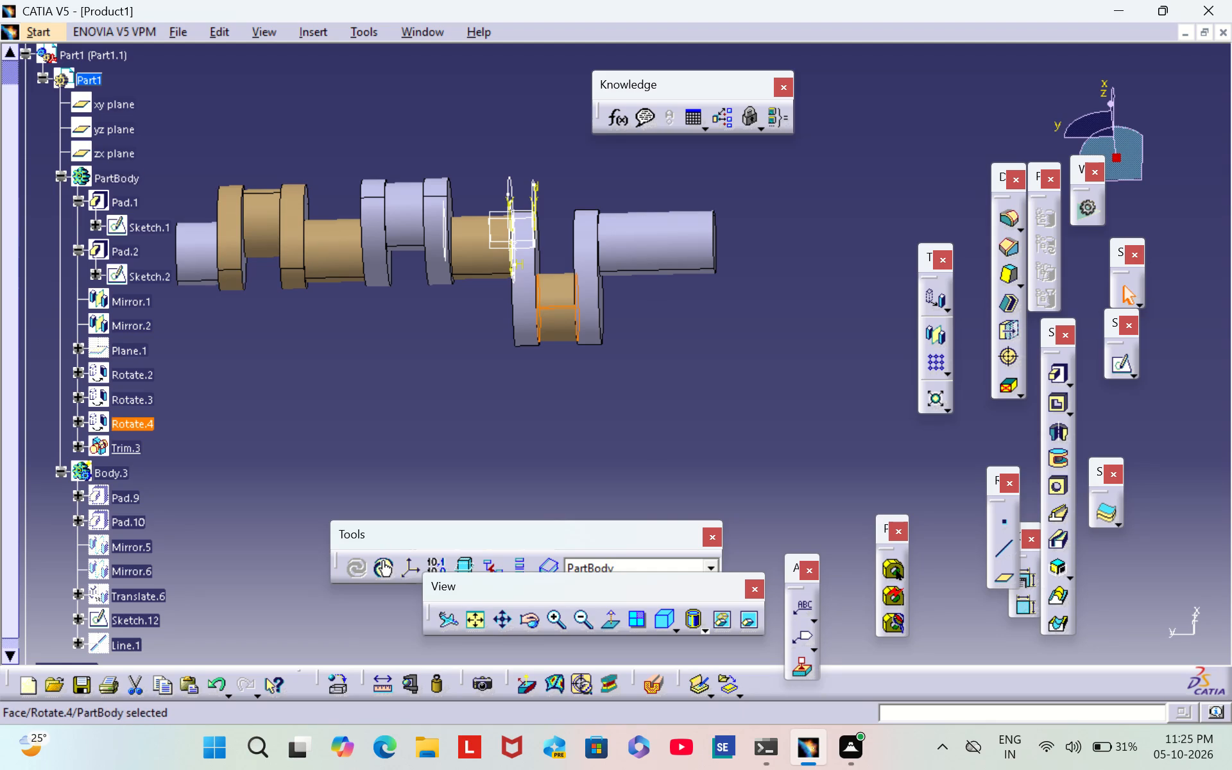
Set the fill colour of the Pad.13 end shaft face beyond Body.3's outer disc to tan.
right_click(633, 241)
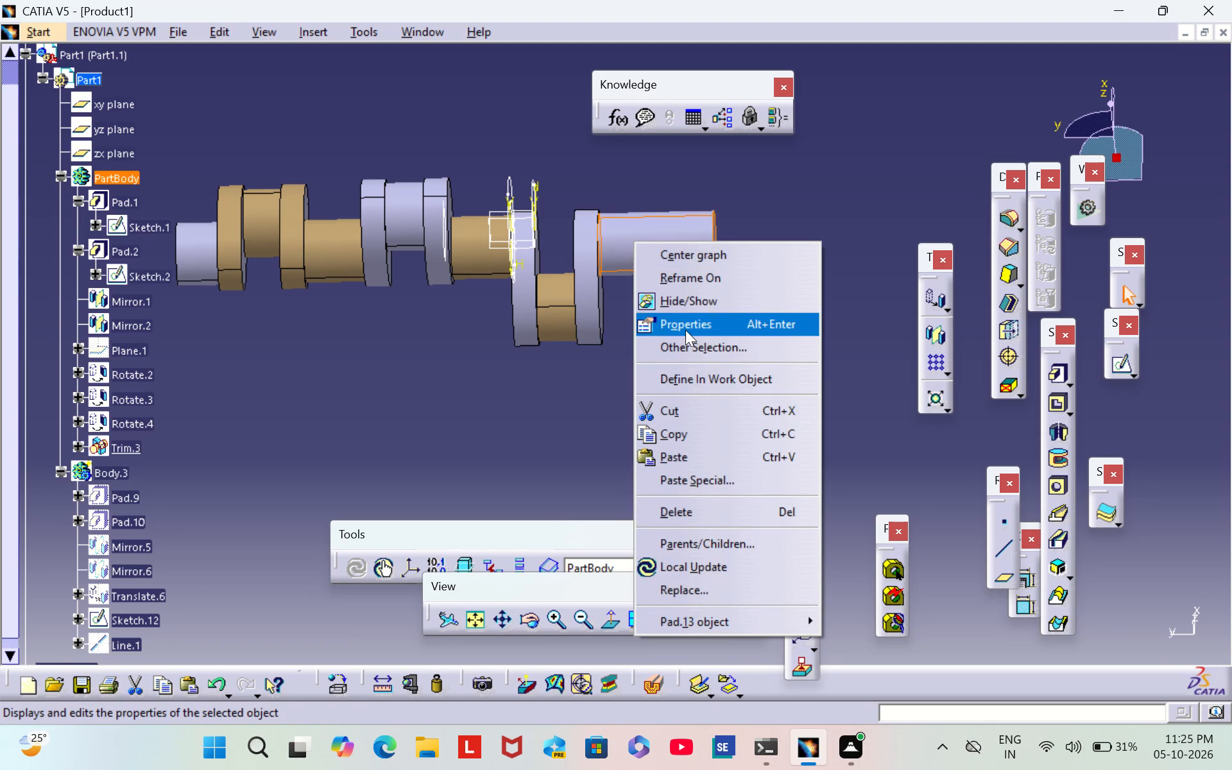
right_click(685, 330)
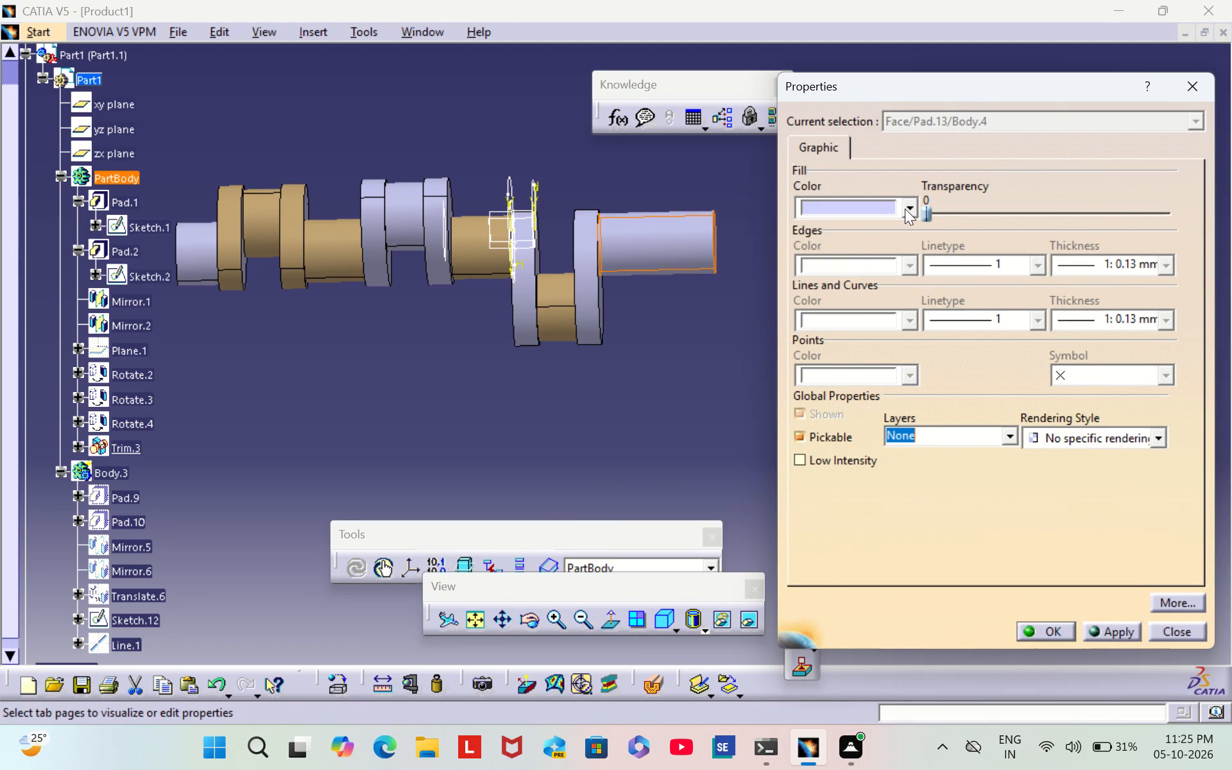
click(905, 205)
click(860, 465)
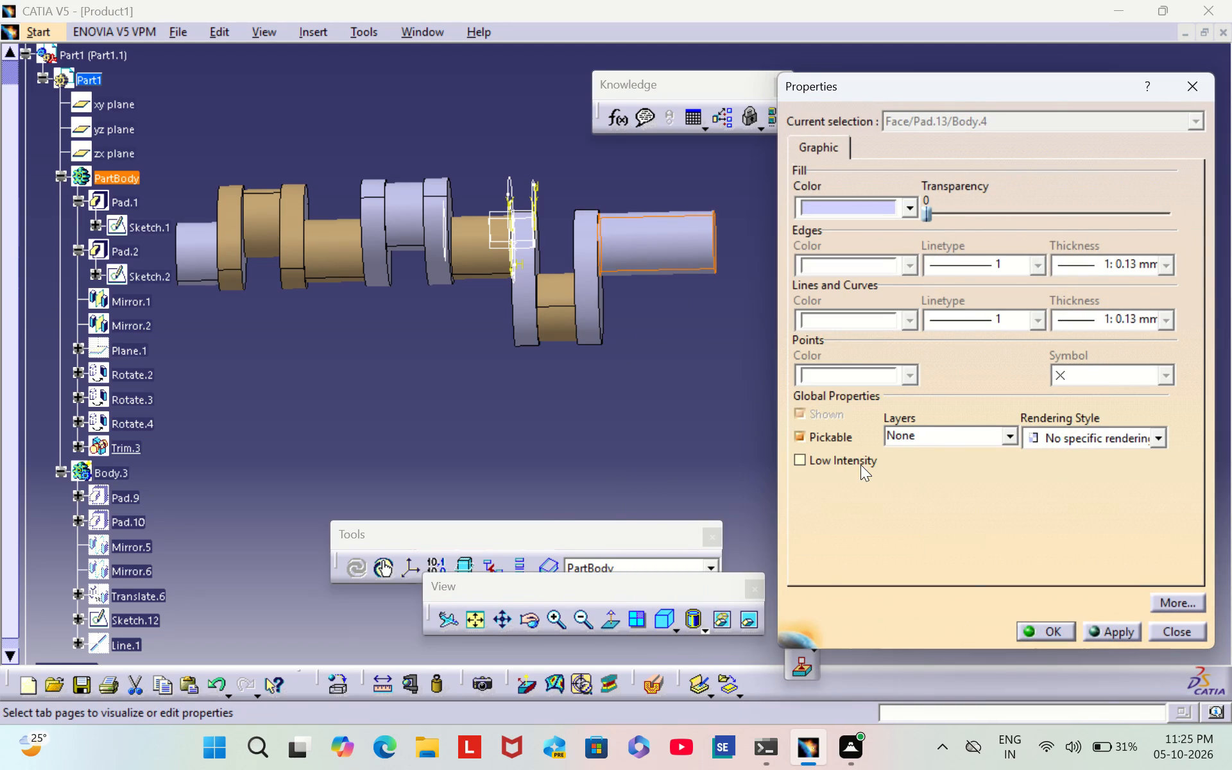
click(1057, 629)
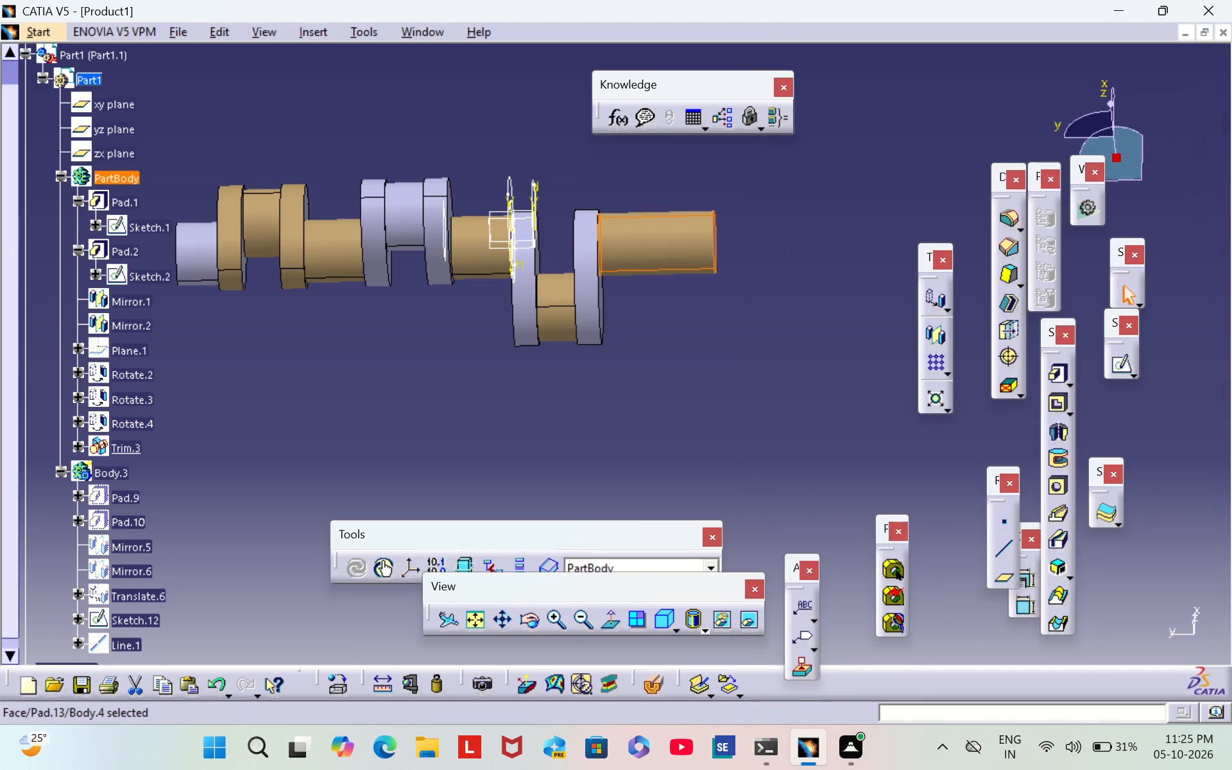
Set the fill colour of the Mirror.10 end shaft face beyond Body.2's outer disc to tan.
right_click(192, 261)
click(223, 346)
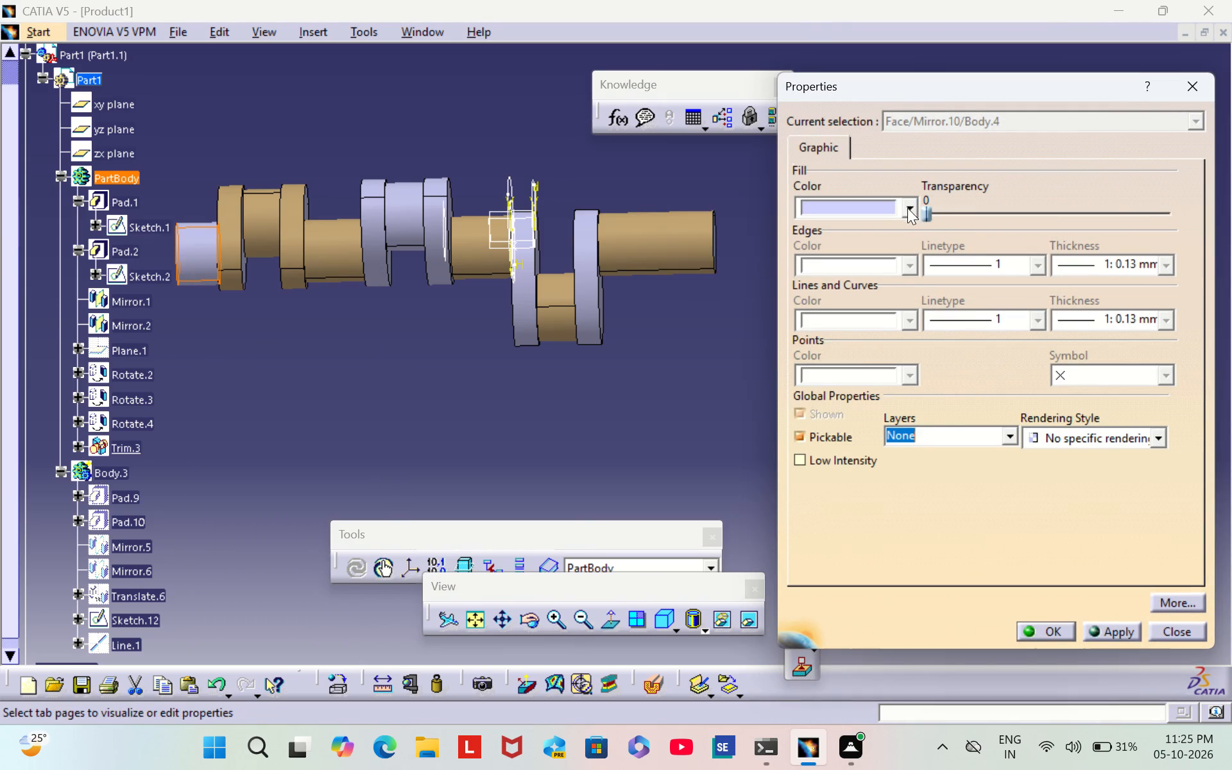
click(906, 205)
click(872, 463)
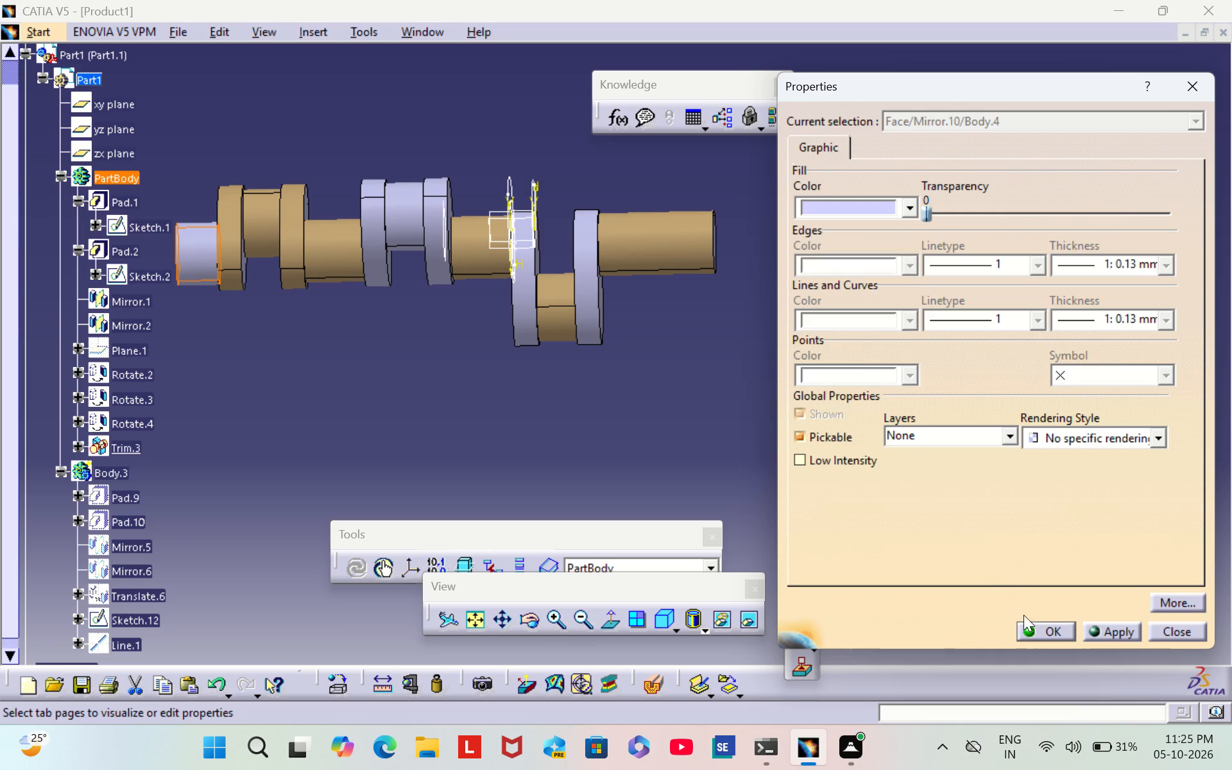
click(1027, 634)
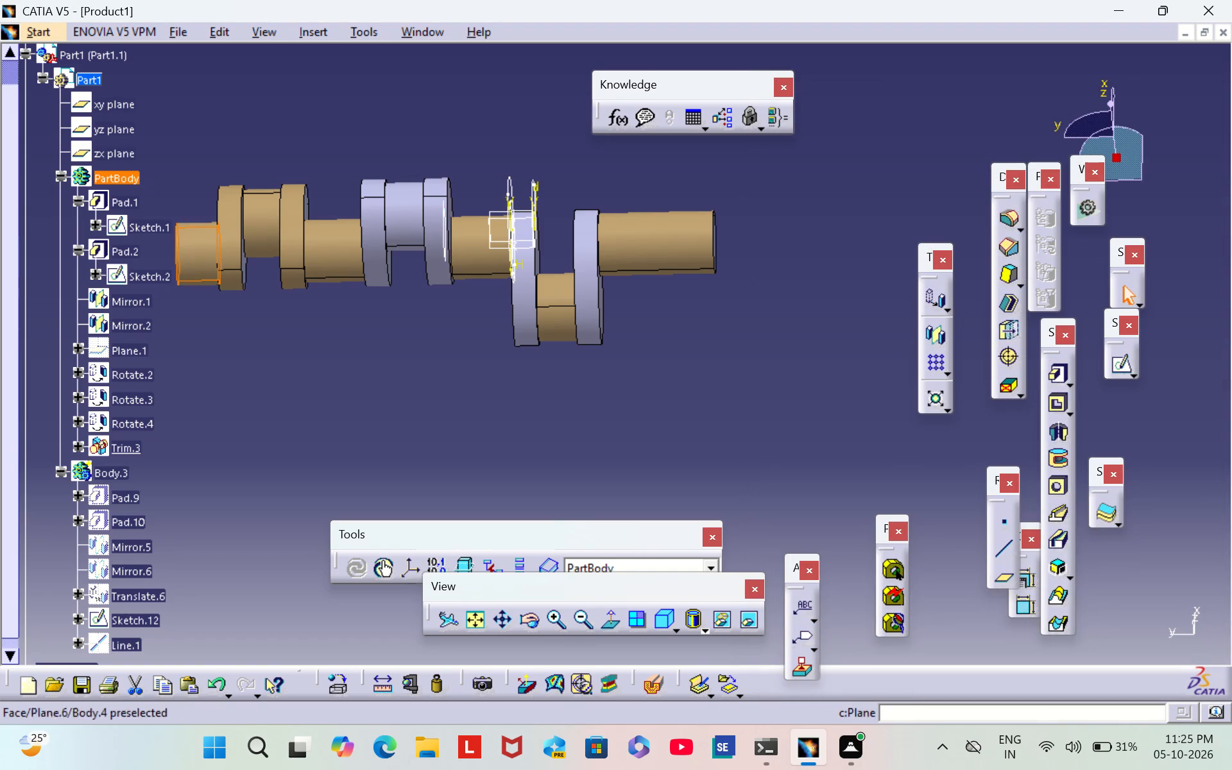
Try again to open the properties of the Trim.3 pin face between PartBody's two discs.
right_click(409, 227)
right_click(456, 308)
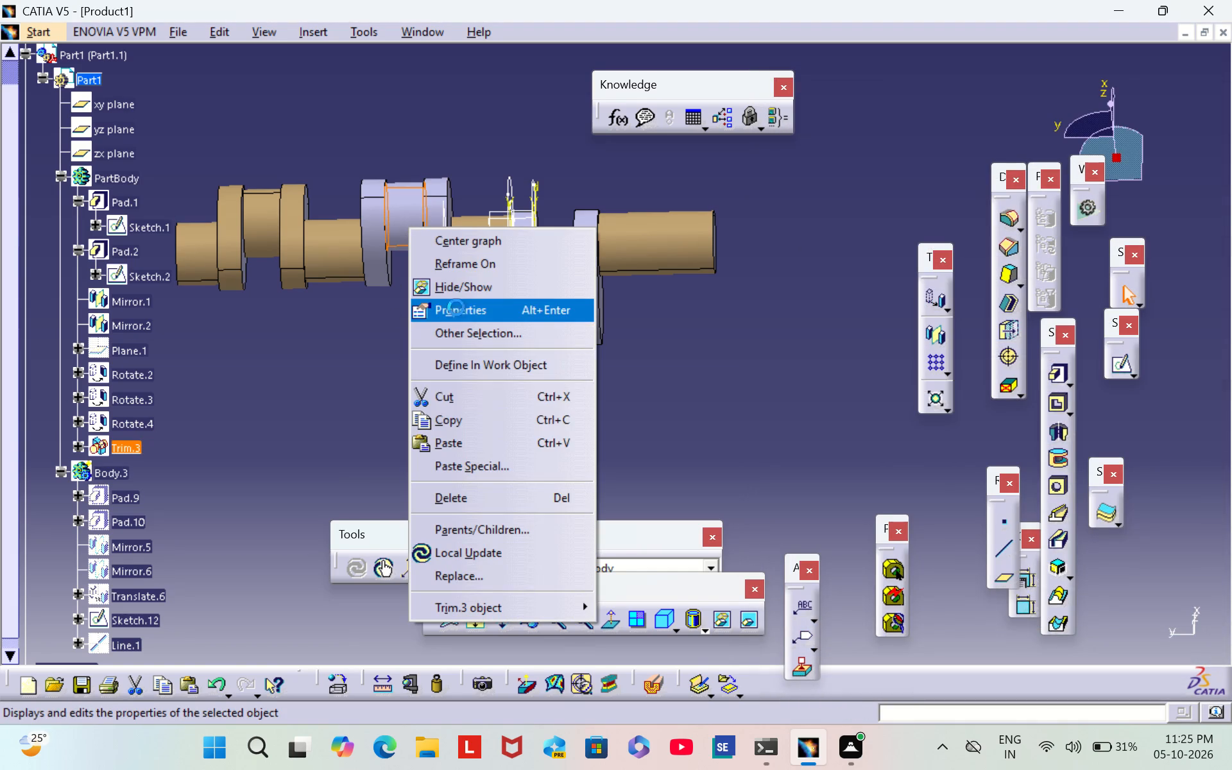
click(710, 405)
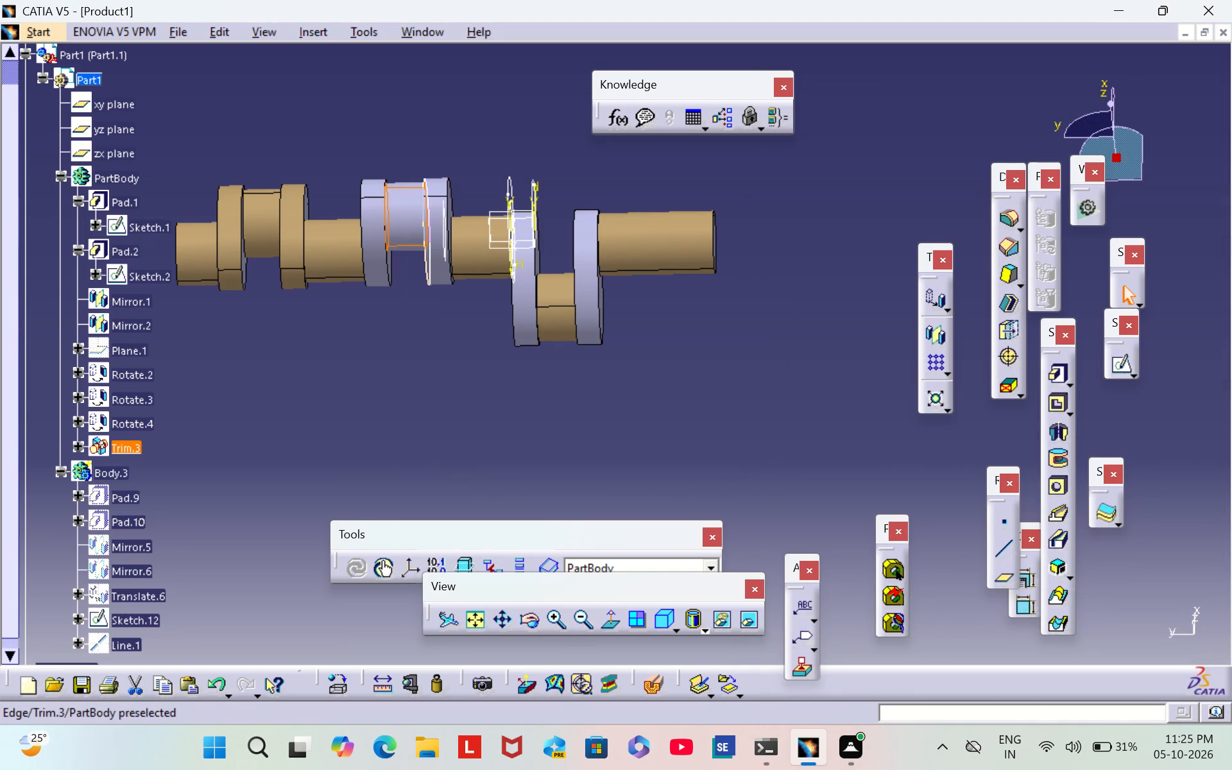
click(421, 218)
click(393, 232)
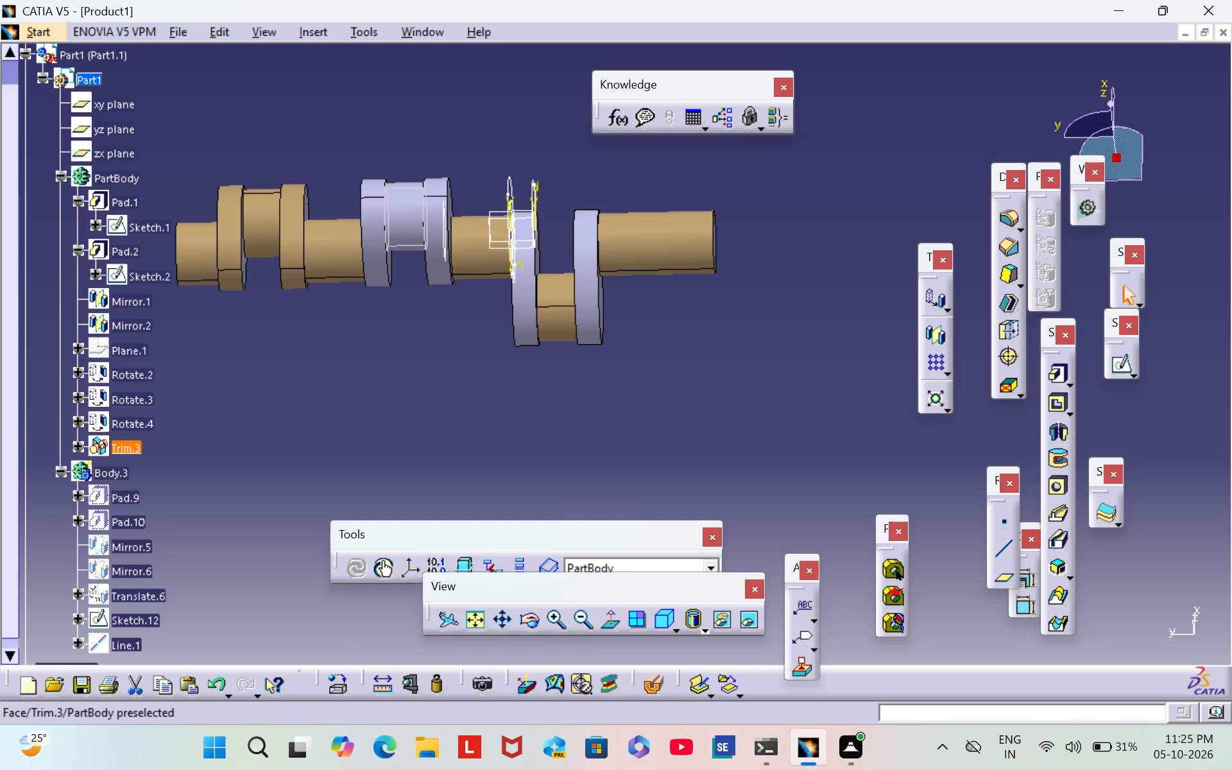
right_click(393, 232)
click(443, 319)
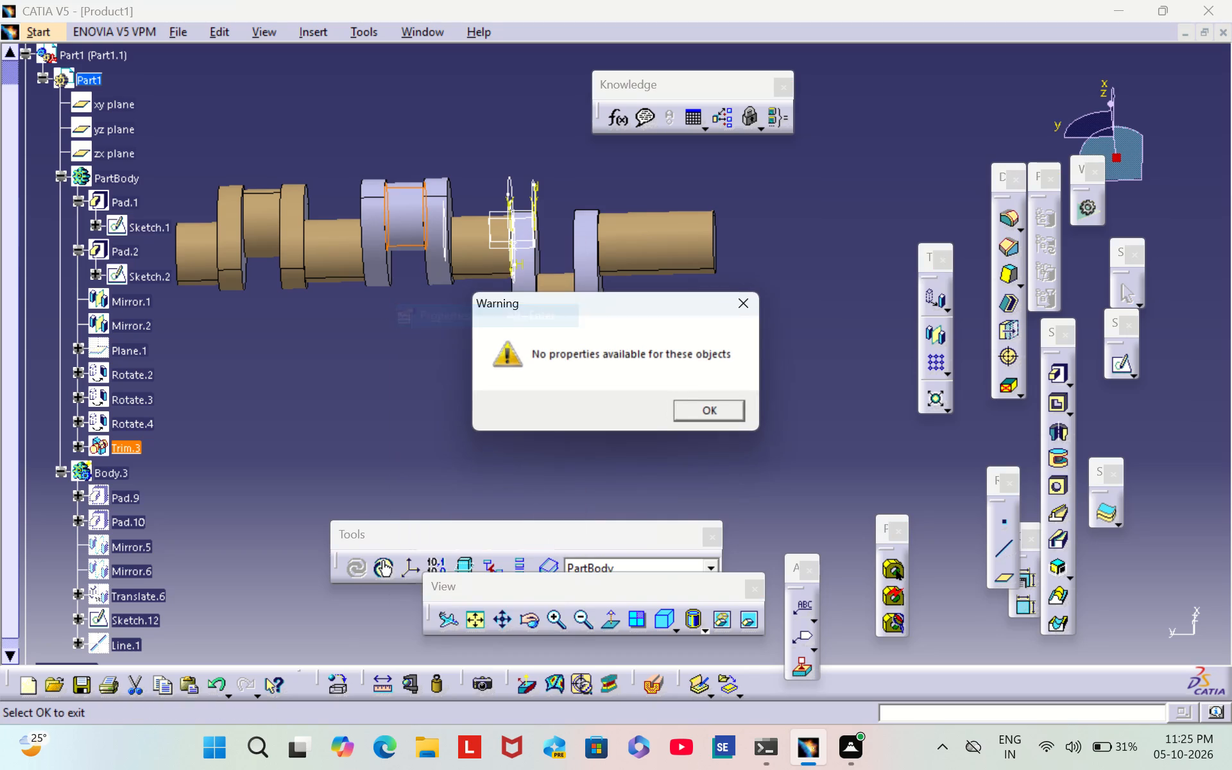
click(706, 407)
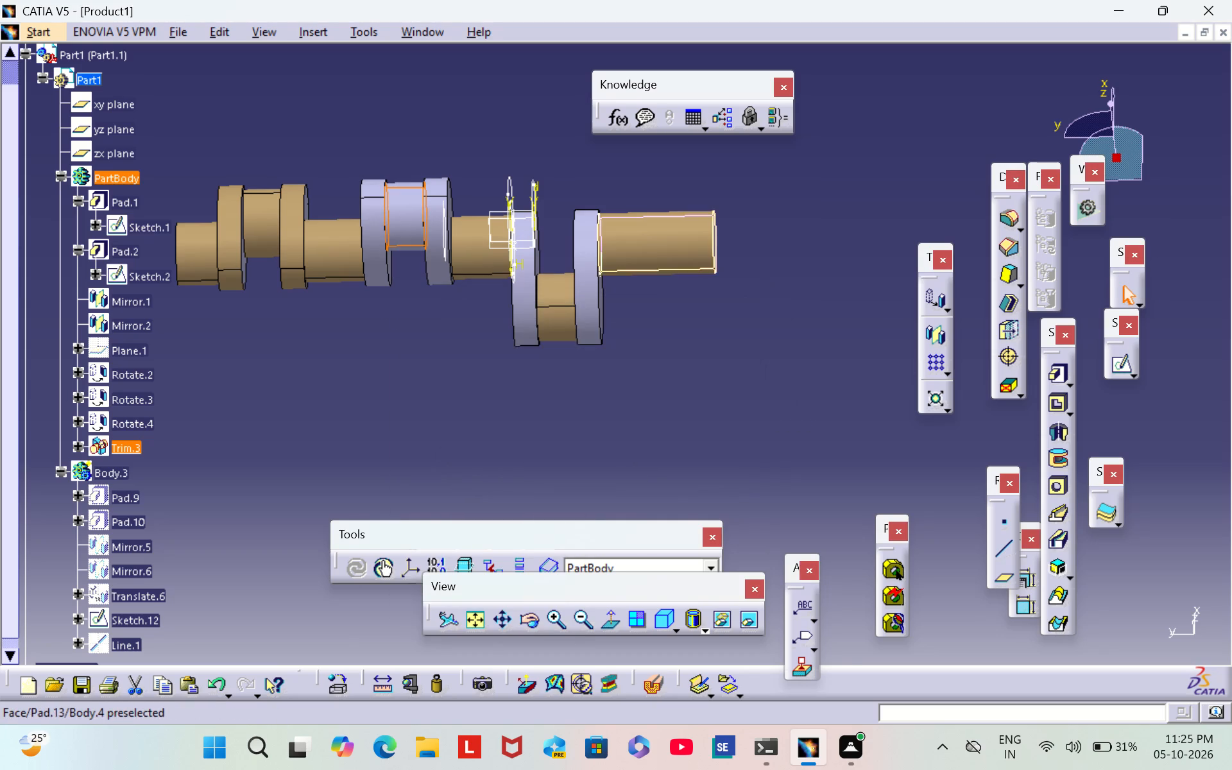
Set the fill colour of the Pad.13 end shaft face beyond Body.3's outer disc to white.
right_click(661, 264)
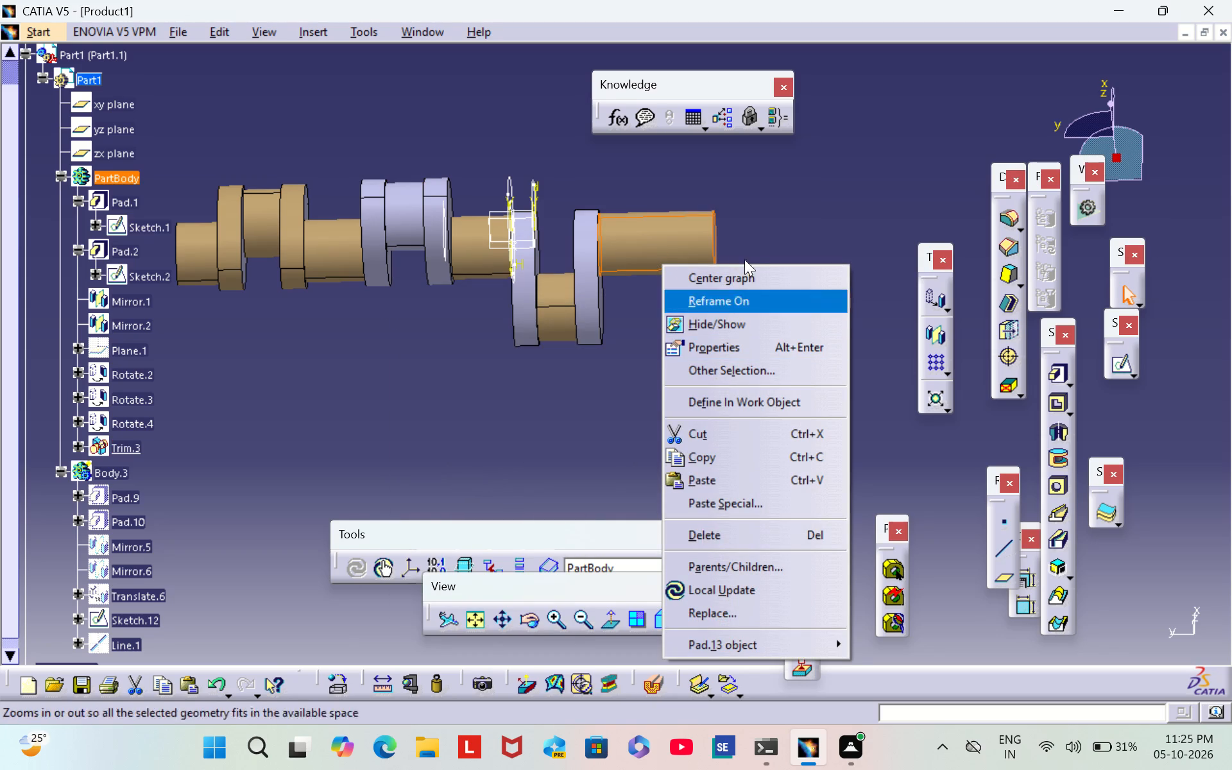
click(748, 348)
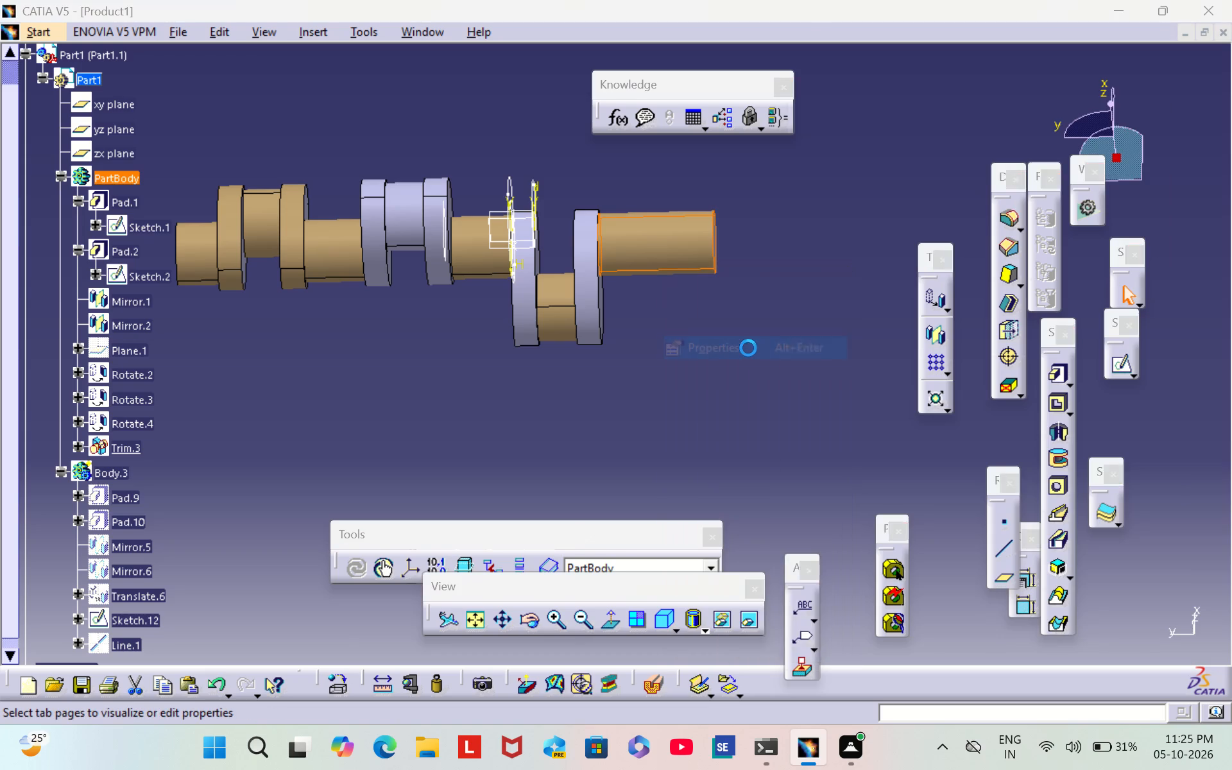
click(909, 210)
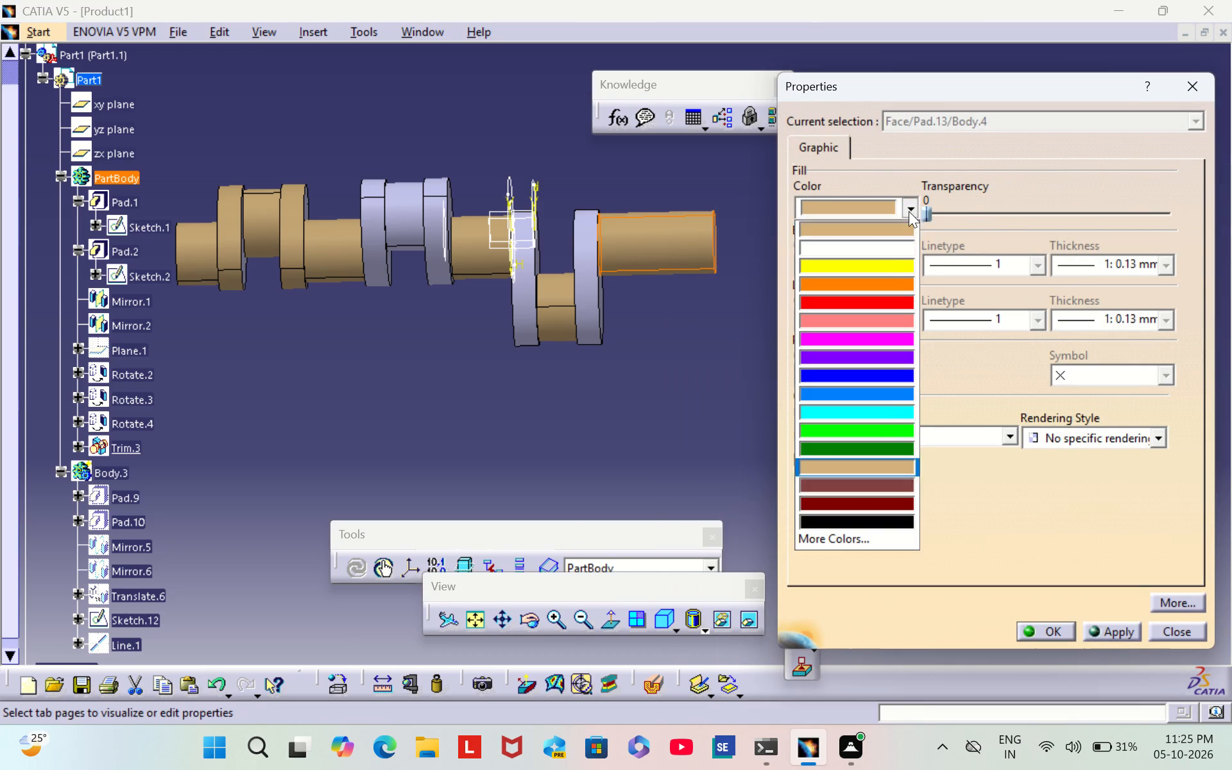
click(891, 246)
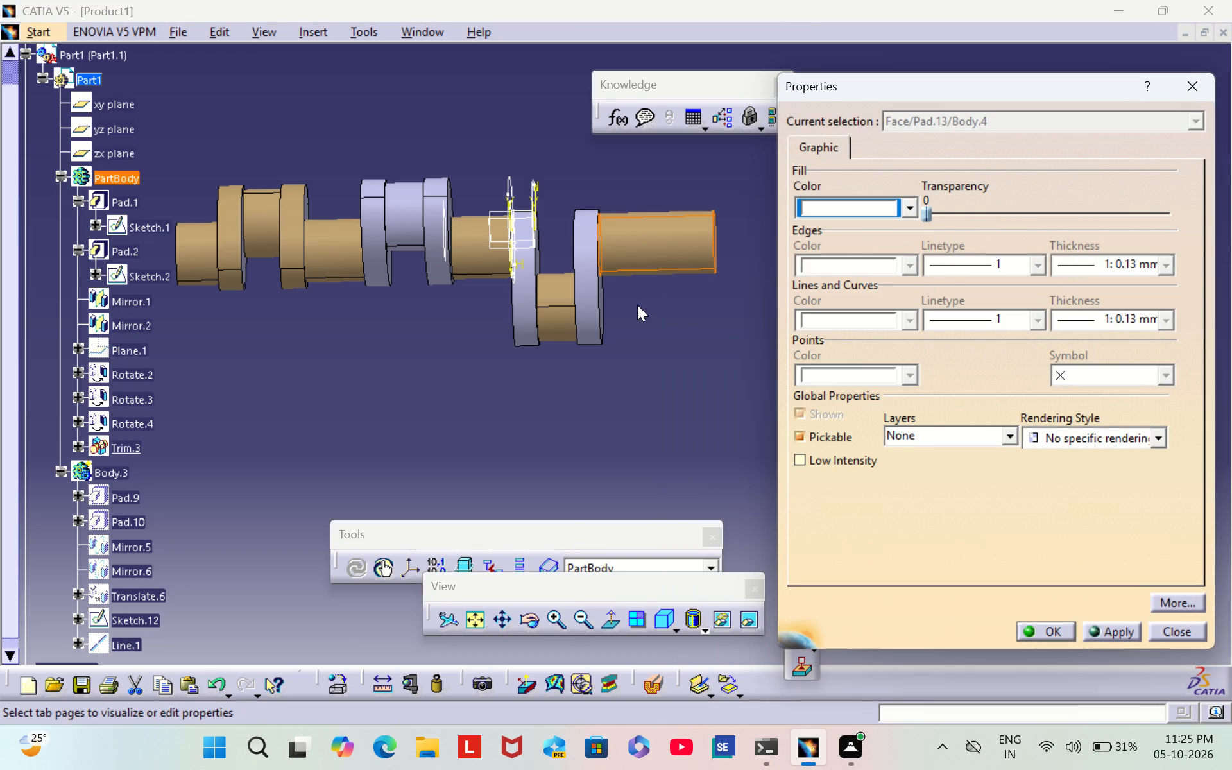
click(635, 378)
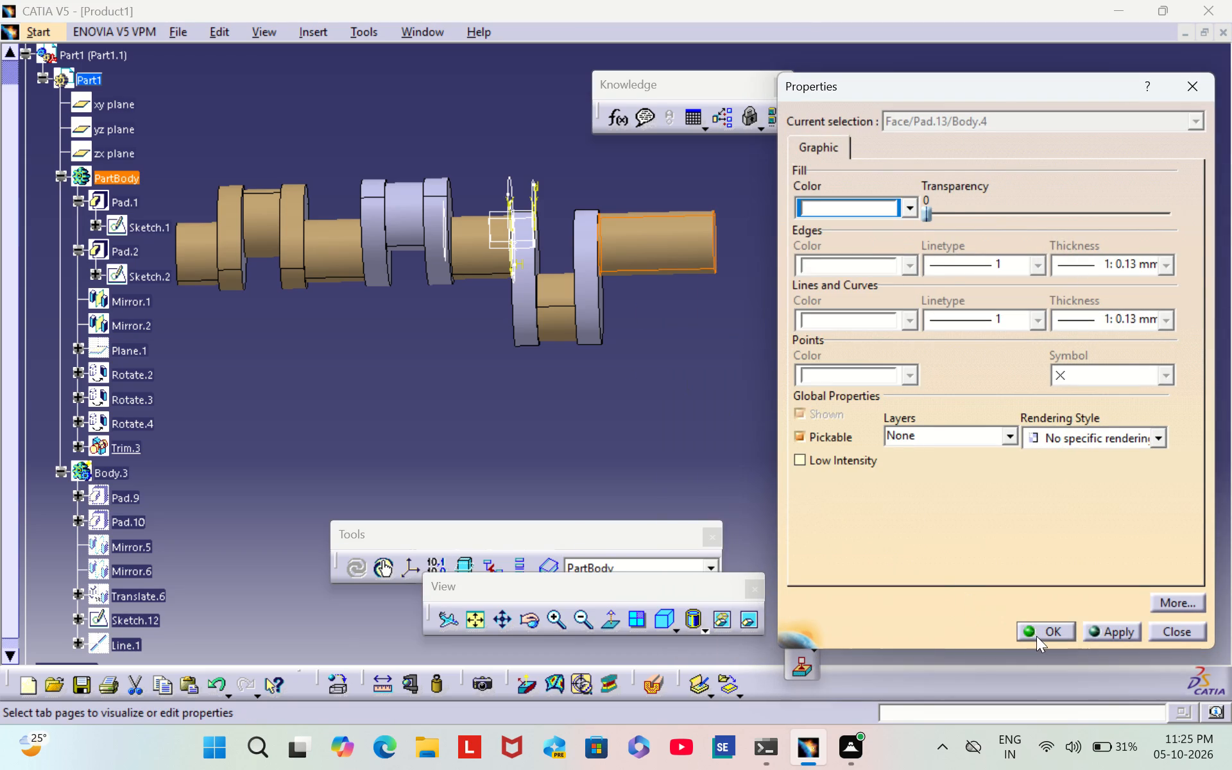
click(1036, 636)
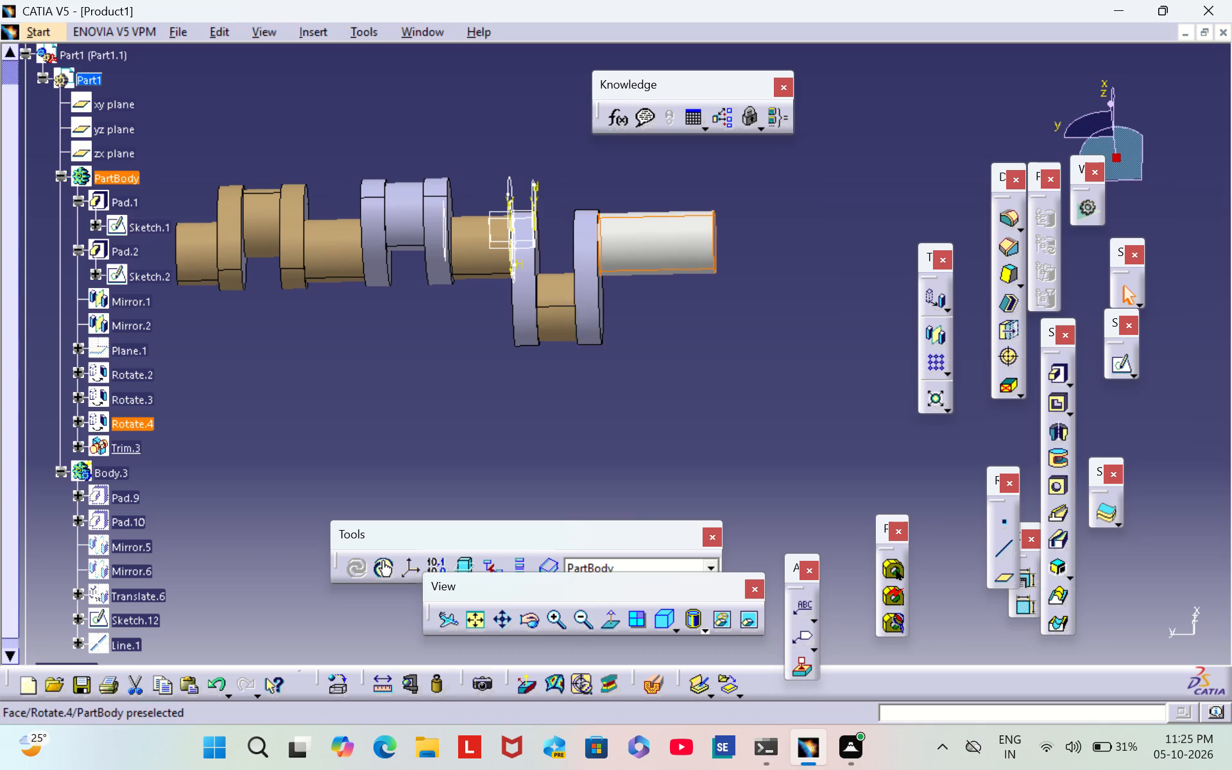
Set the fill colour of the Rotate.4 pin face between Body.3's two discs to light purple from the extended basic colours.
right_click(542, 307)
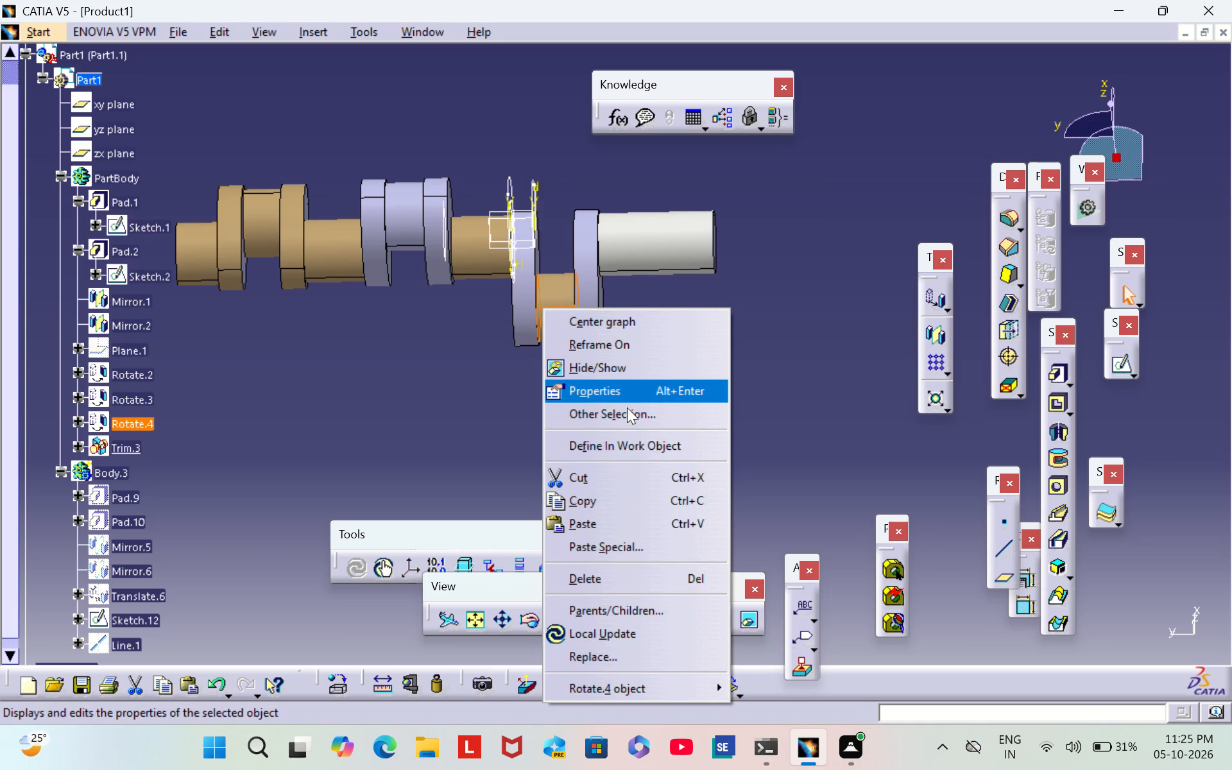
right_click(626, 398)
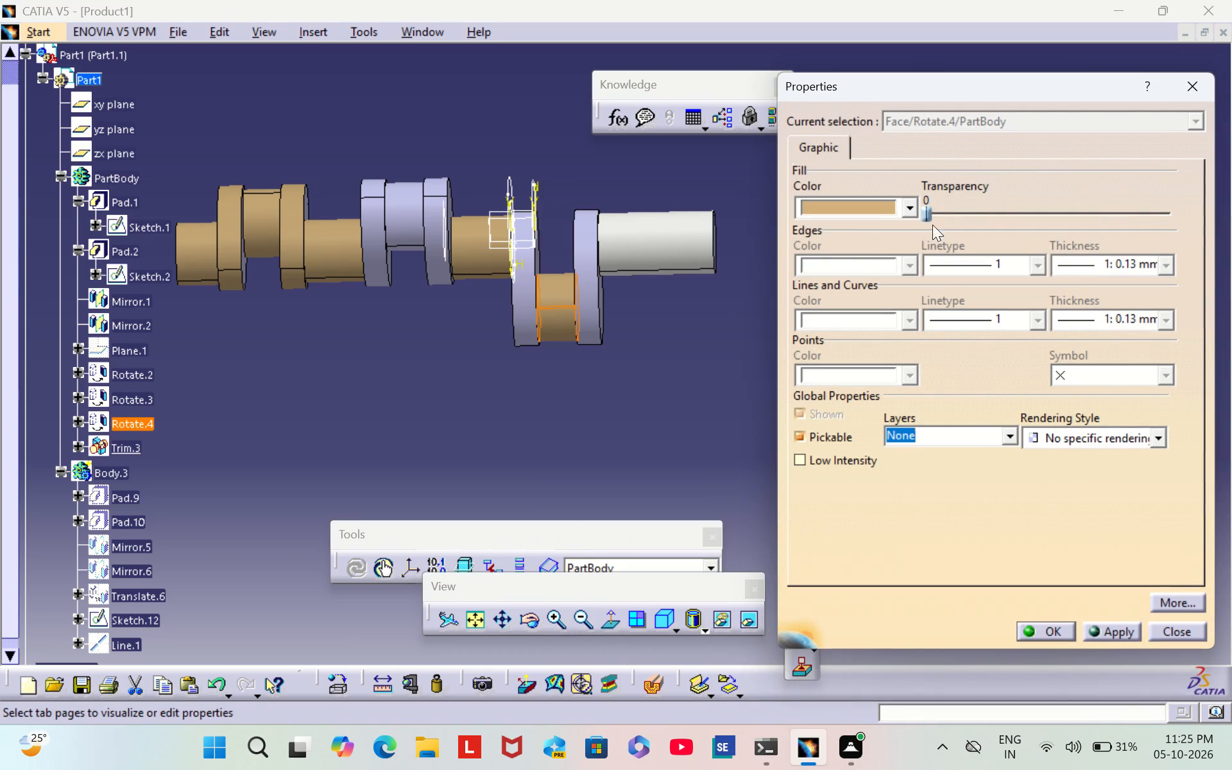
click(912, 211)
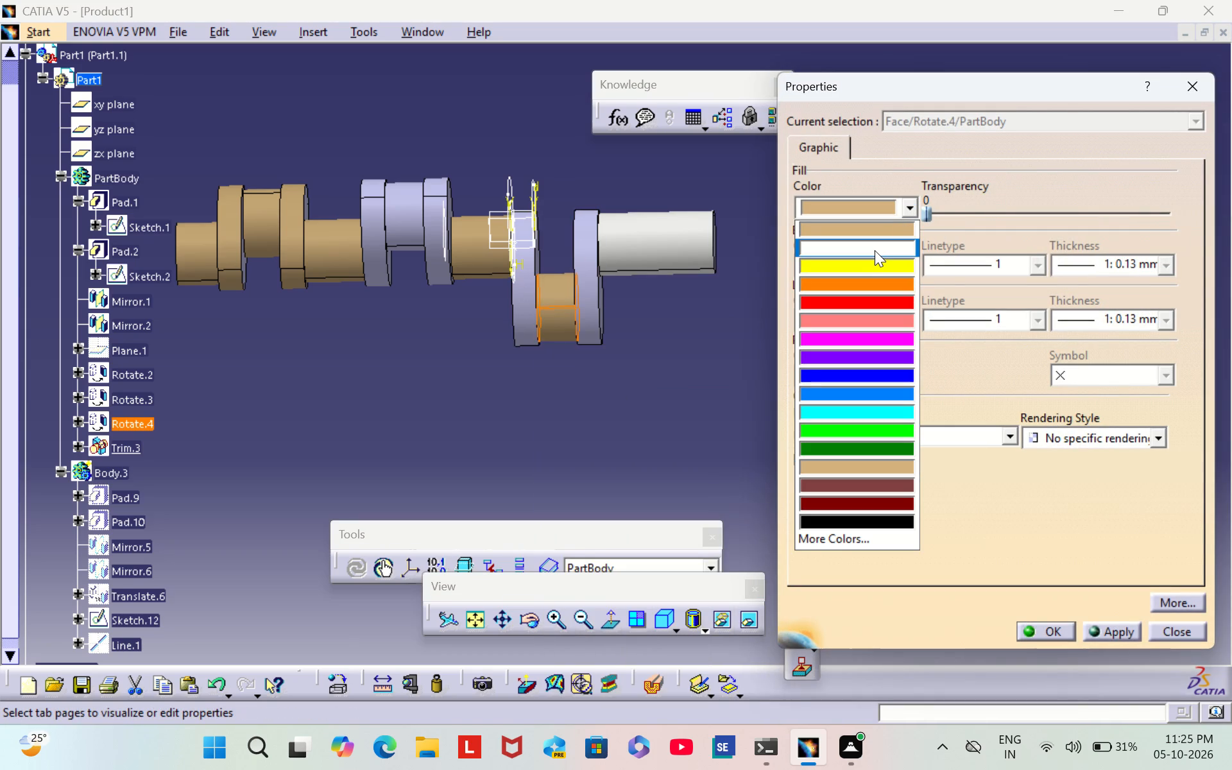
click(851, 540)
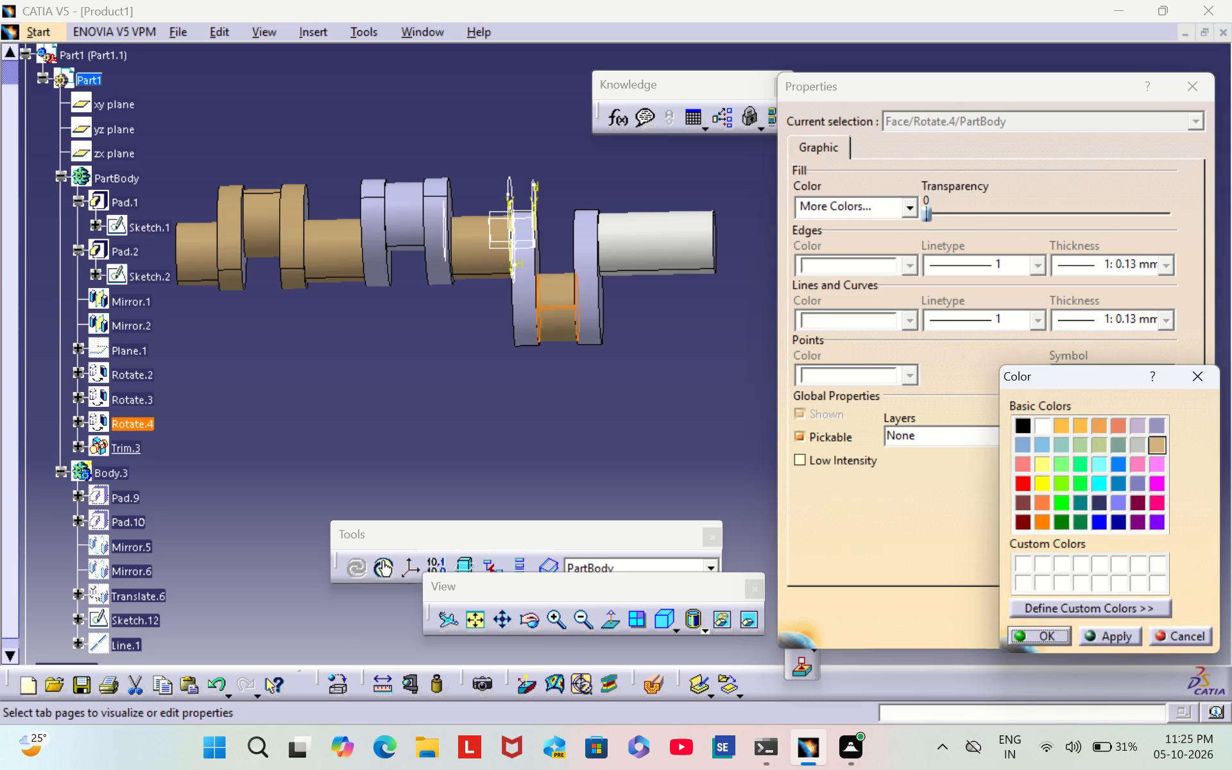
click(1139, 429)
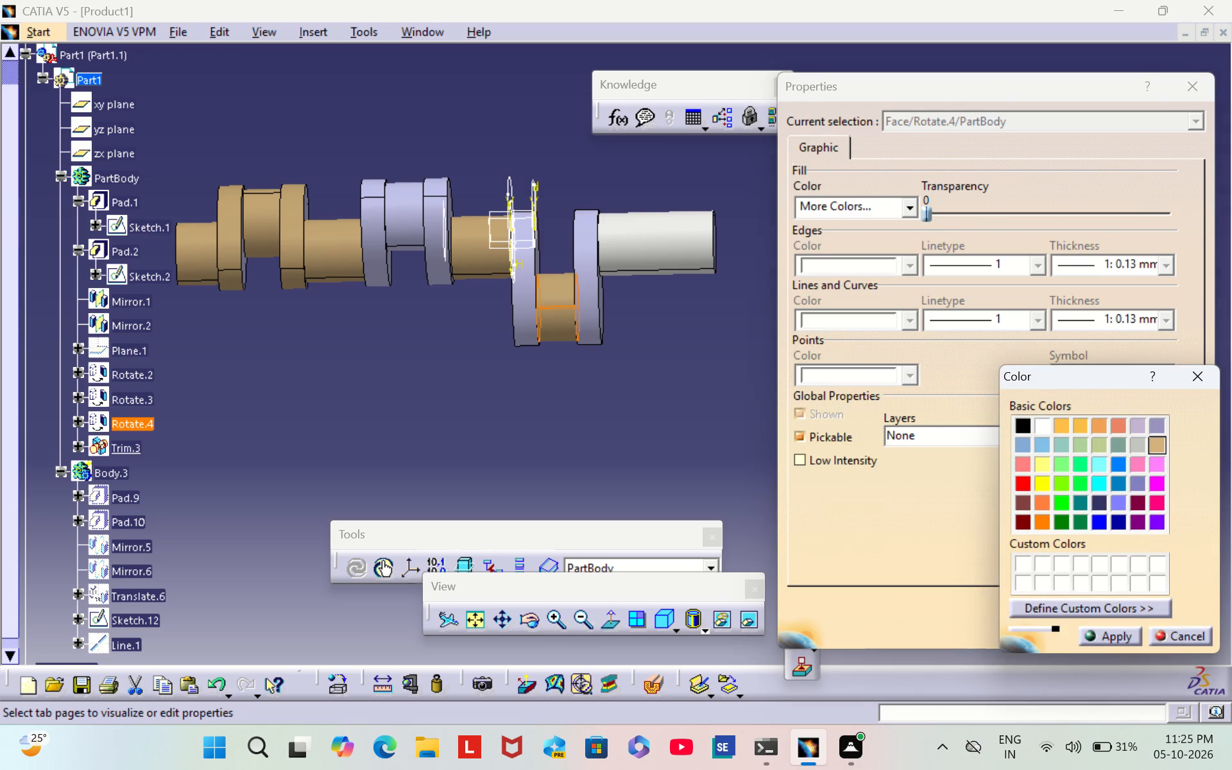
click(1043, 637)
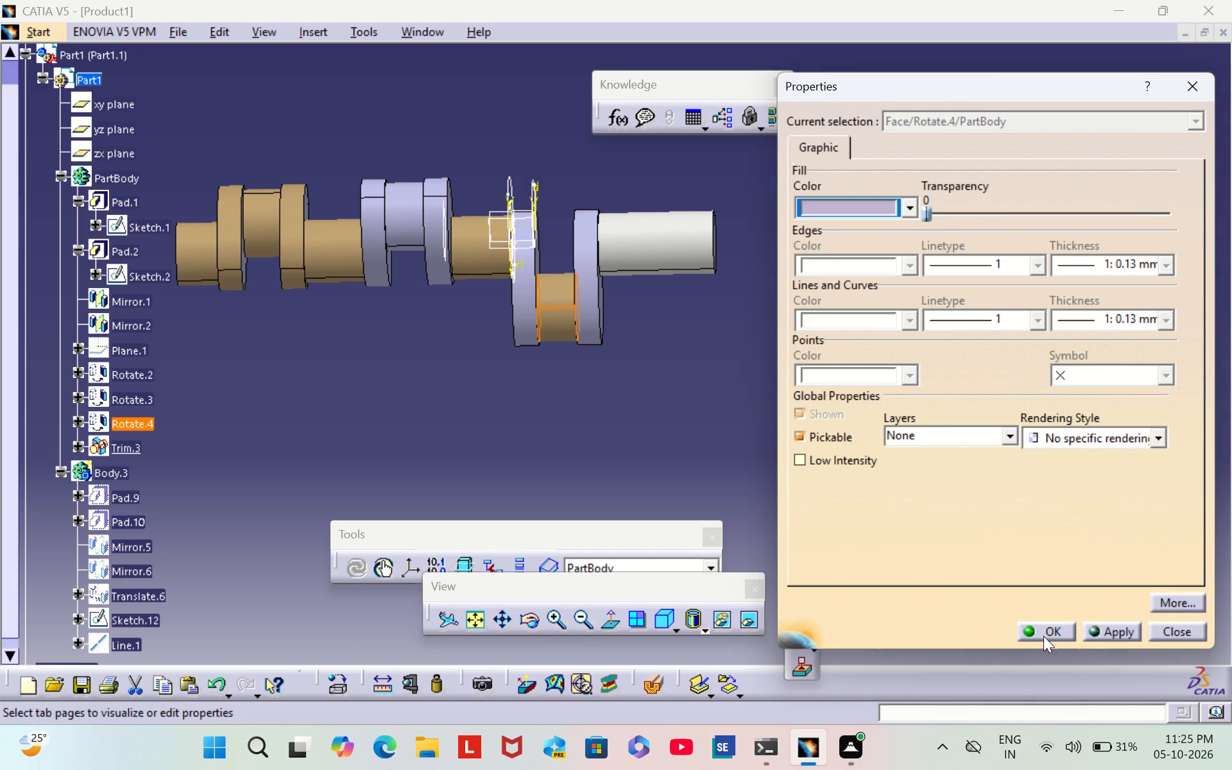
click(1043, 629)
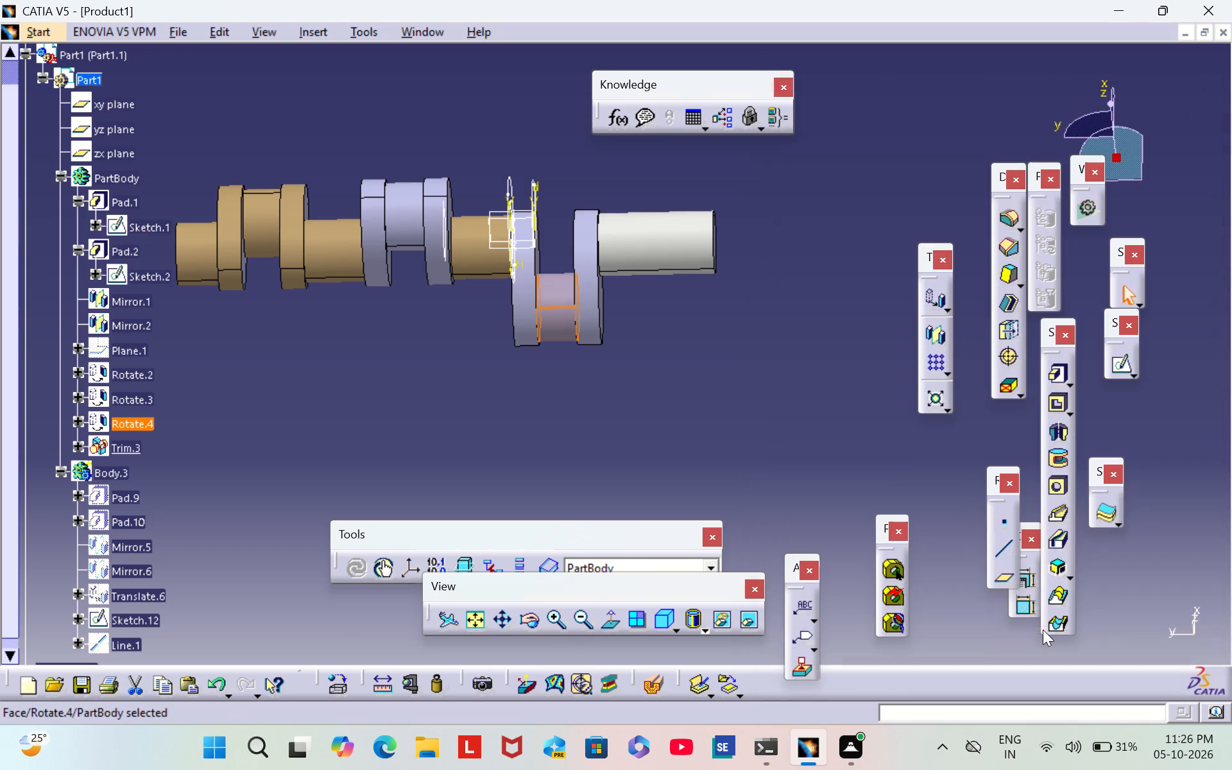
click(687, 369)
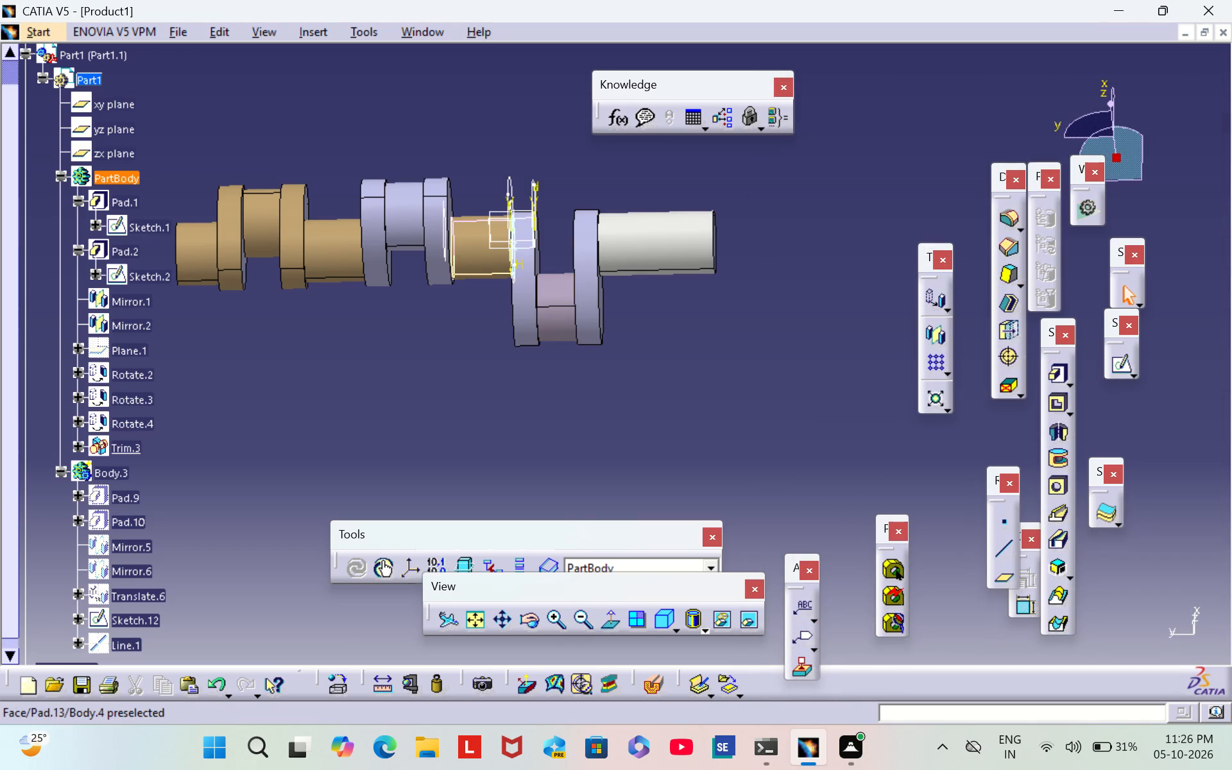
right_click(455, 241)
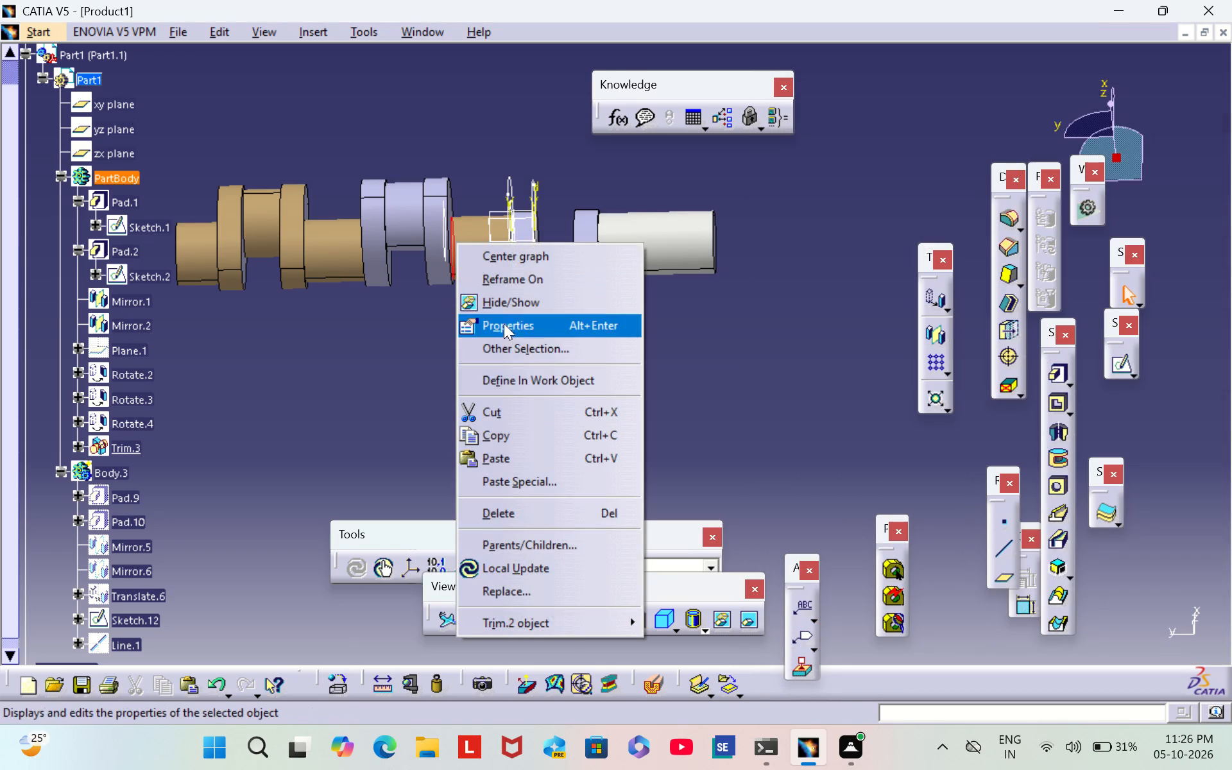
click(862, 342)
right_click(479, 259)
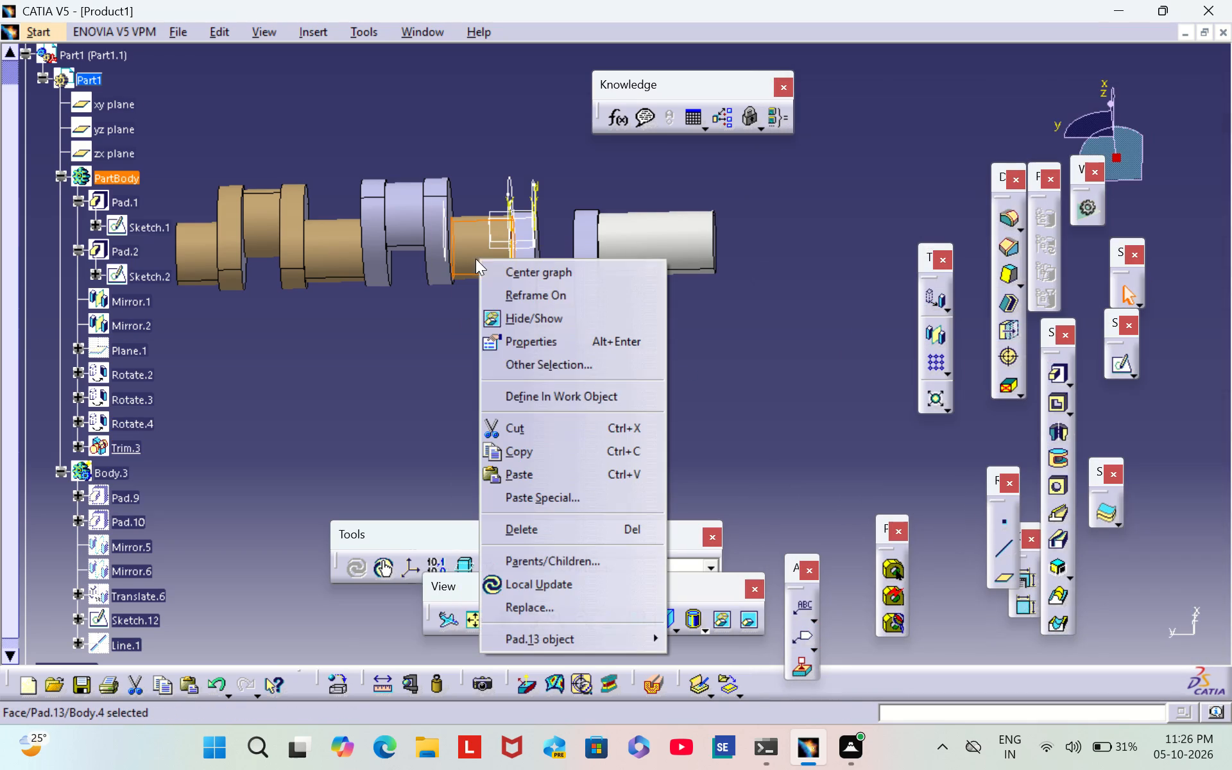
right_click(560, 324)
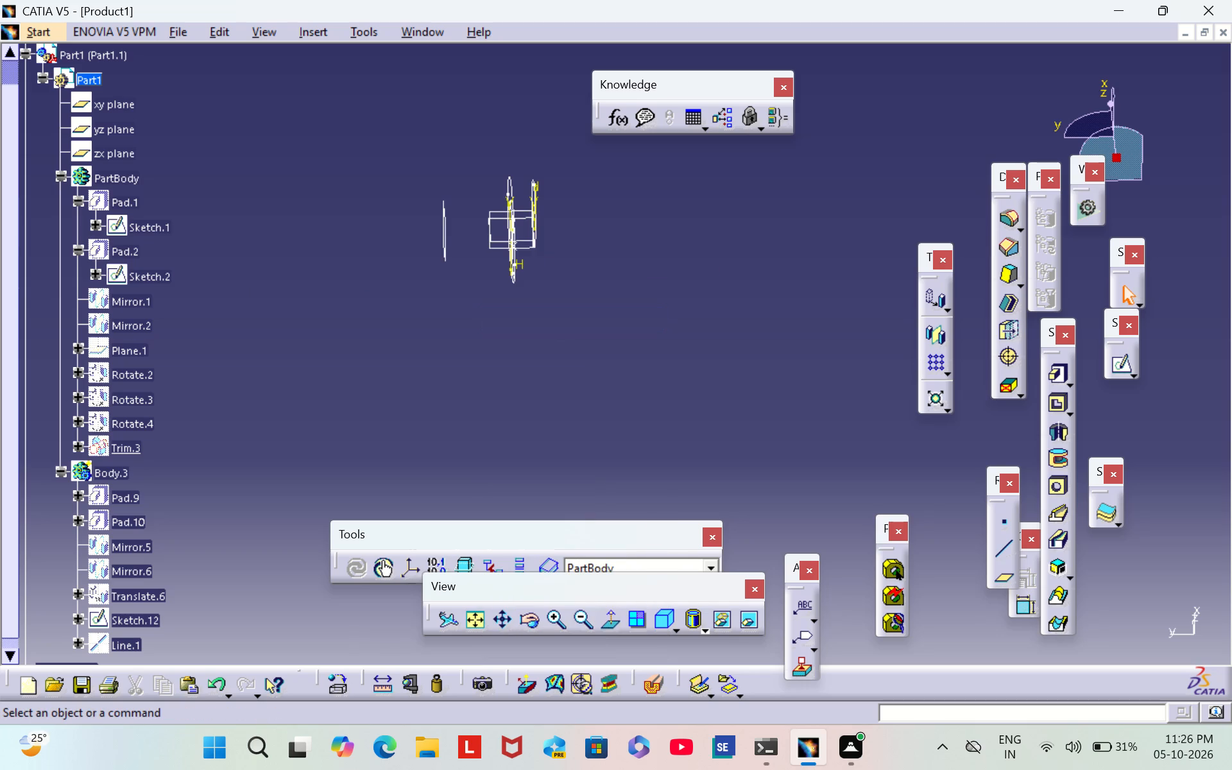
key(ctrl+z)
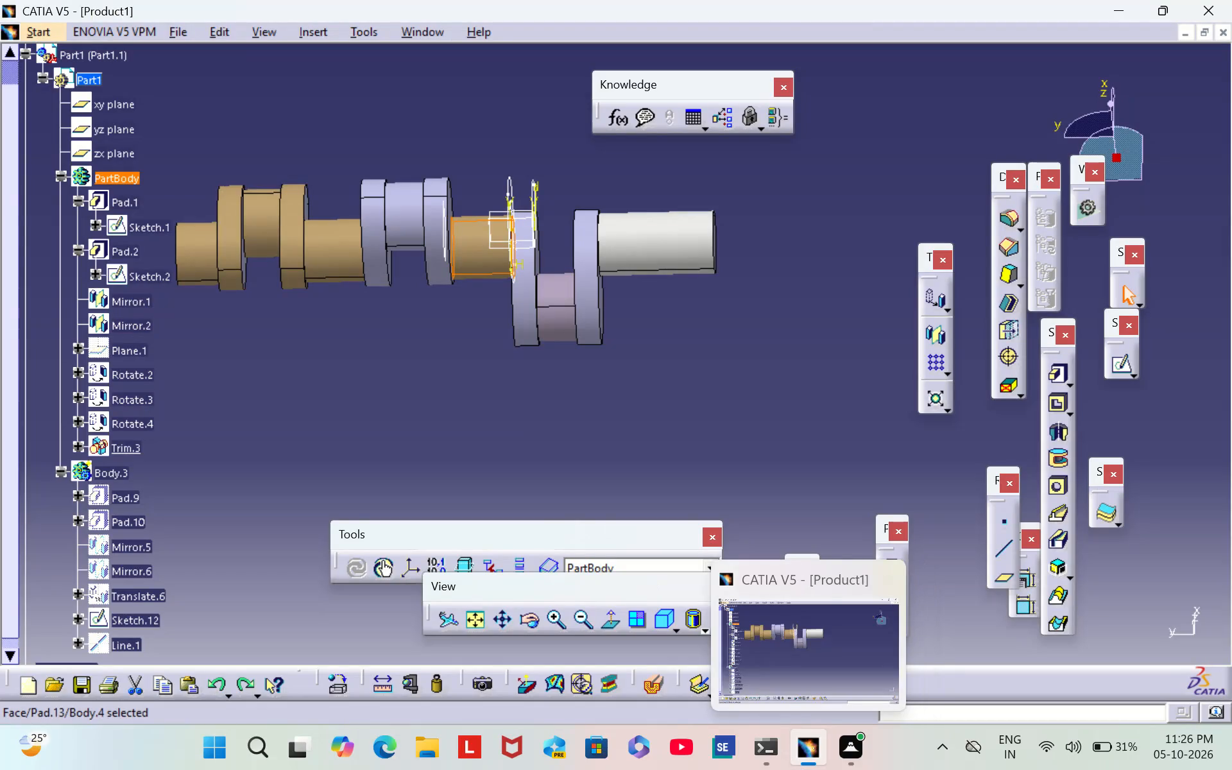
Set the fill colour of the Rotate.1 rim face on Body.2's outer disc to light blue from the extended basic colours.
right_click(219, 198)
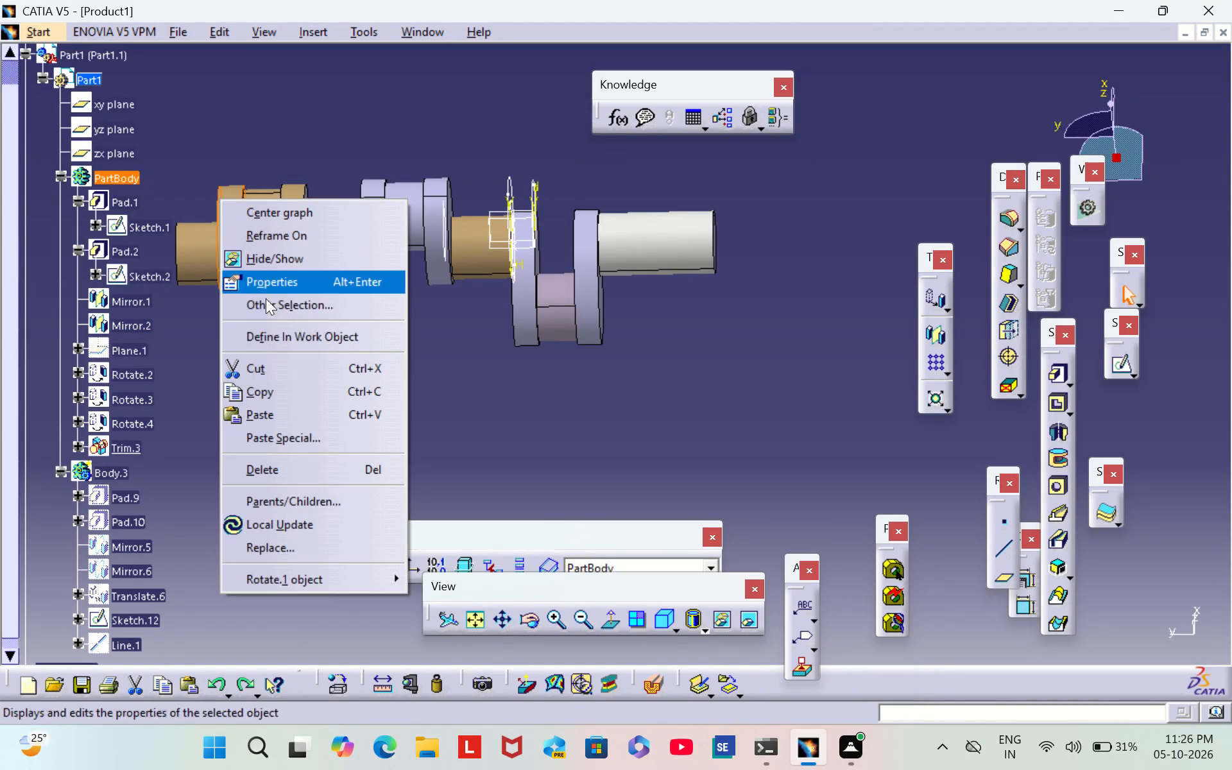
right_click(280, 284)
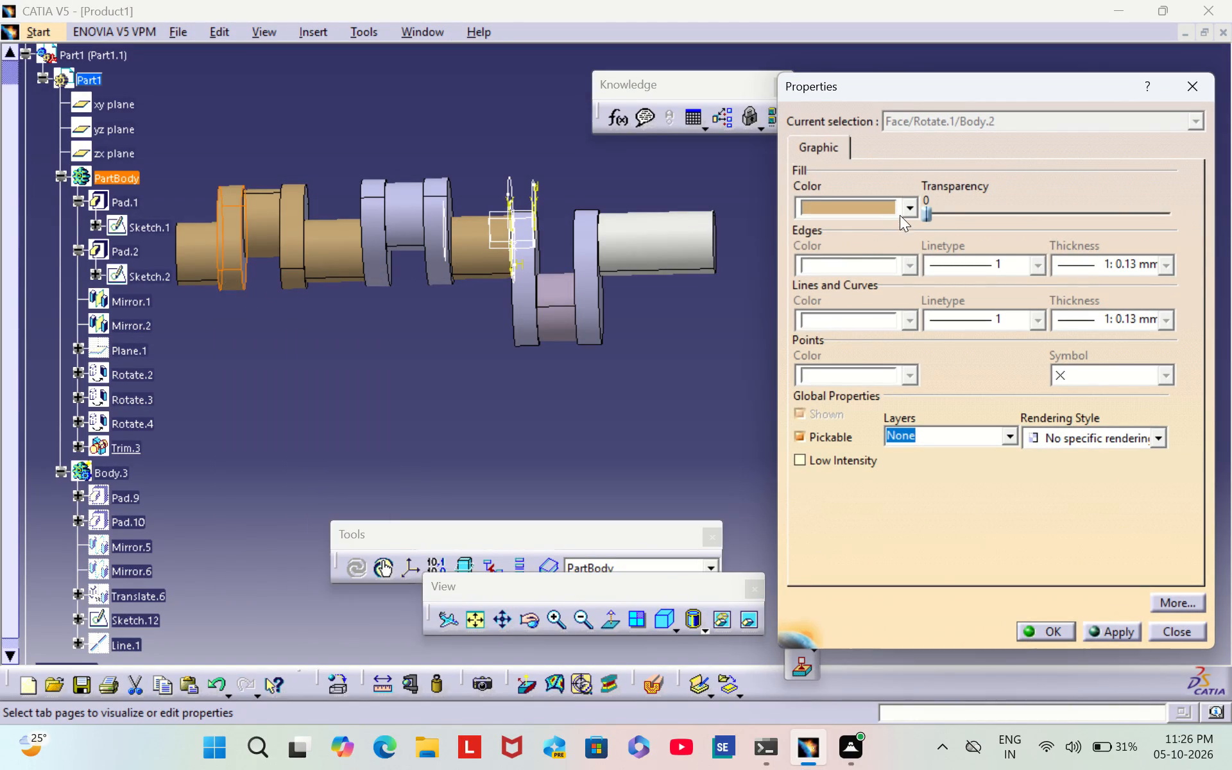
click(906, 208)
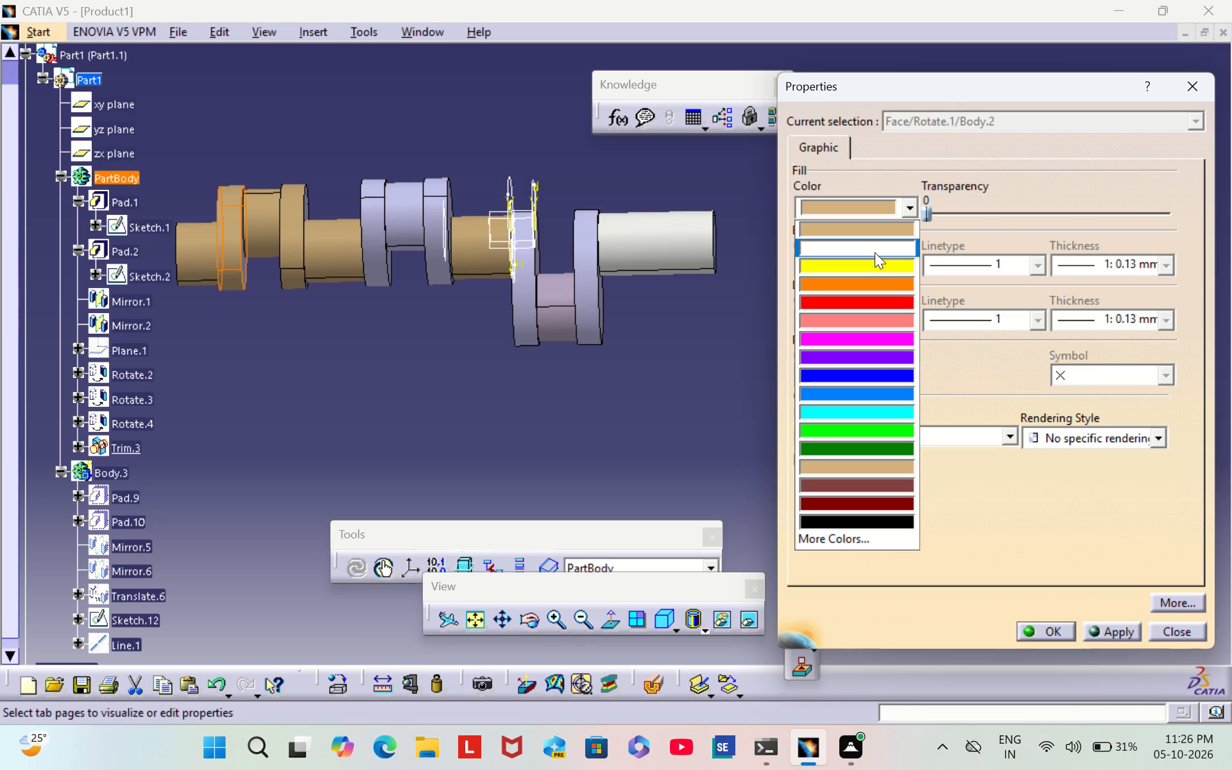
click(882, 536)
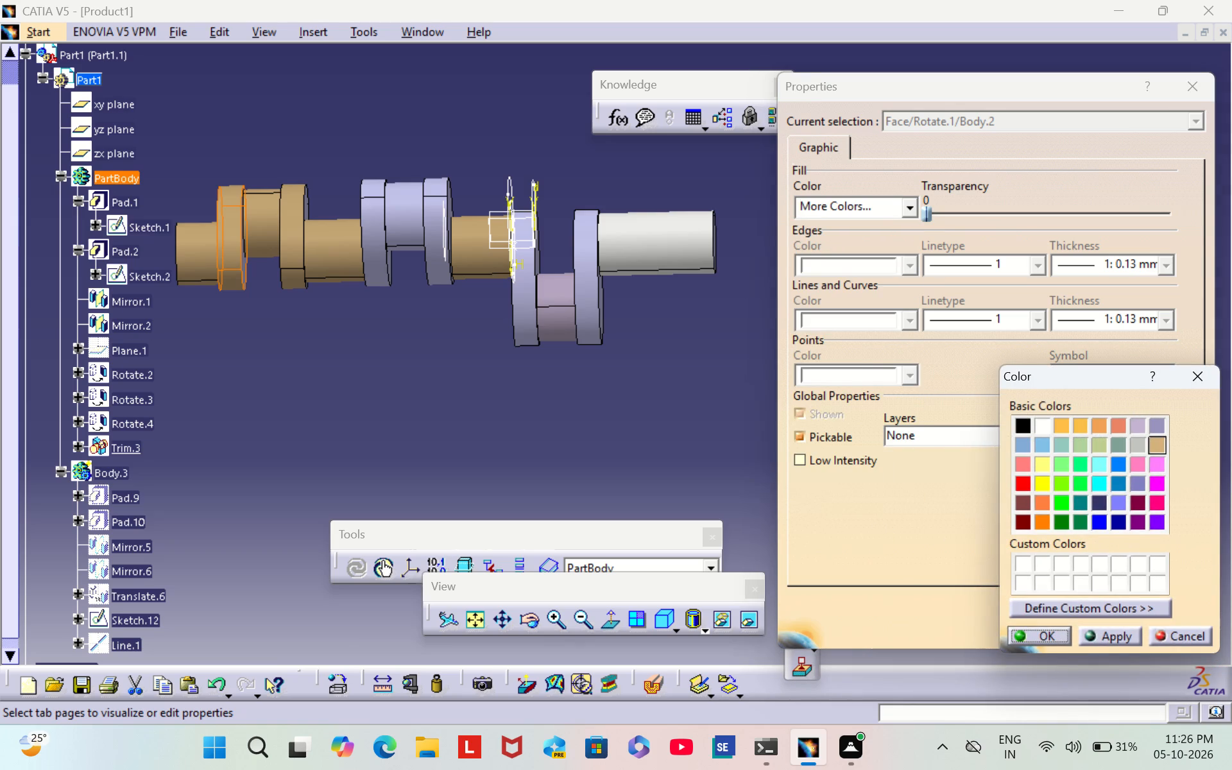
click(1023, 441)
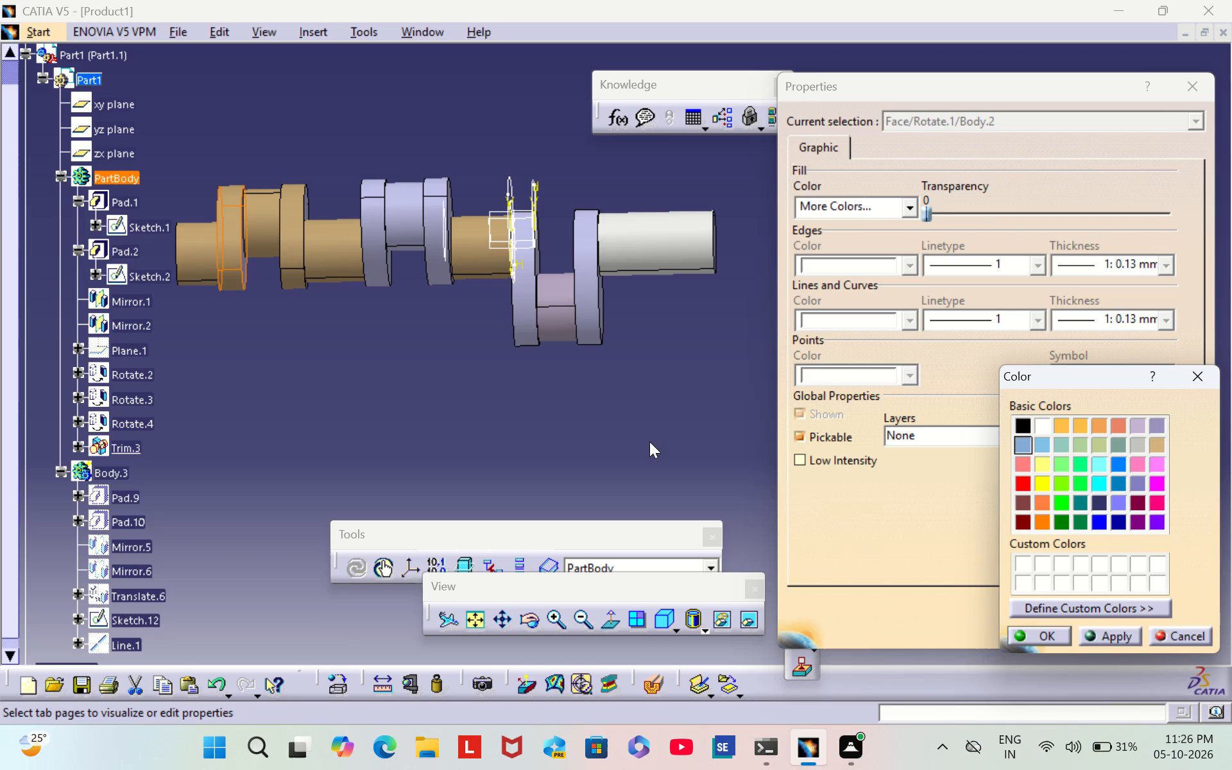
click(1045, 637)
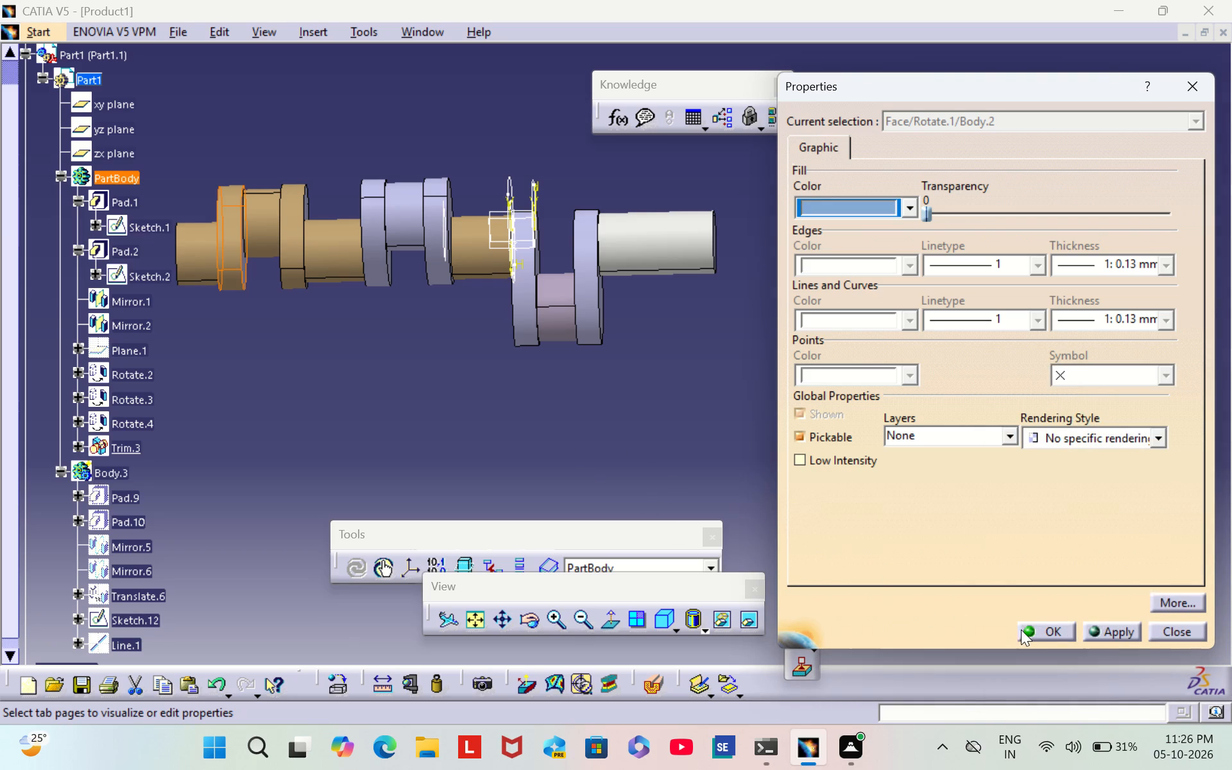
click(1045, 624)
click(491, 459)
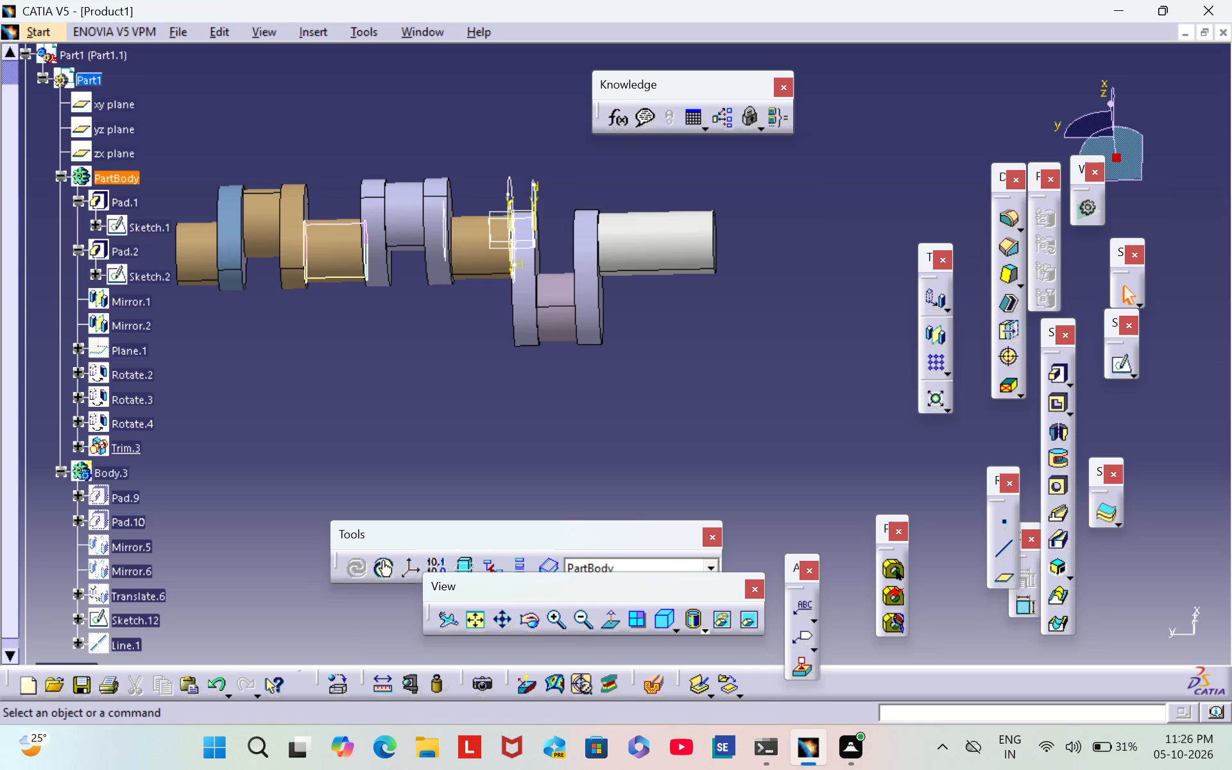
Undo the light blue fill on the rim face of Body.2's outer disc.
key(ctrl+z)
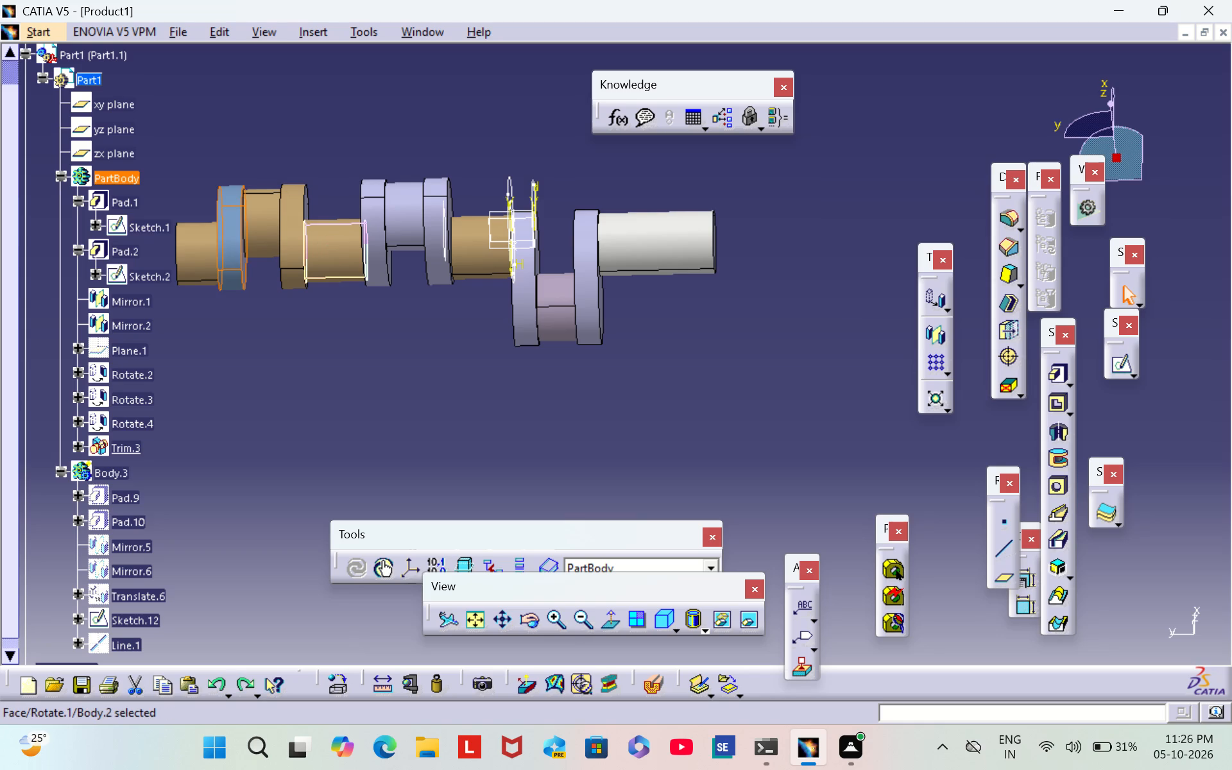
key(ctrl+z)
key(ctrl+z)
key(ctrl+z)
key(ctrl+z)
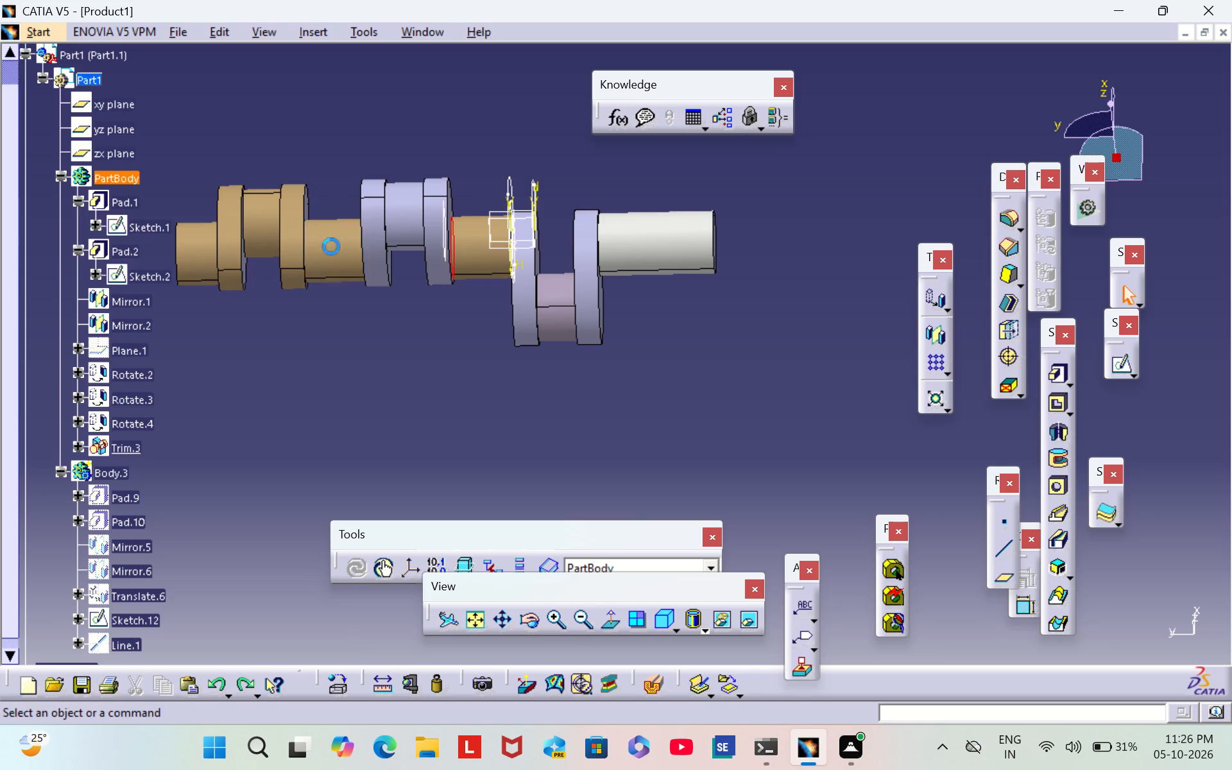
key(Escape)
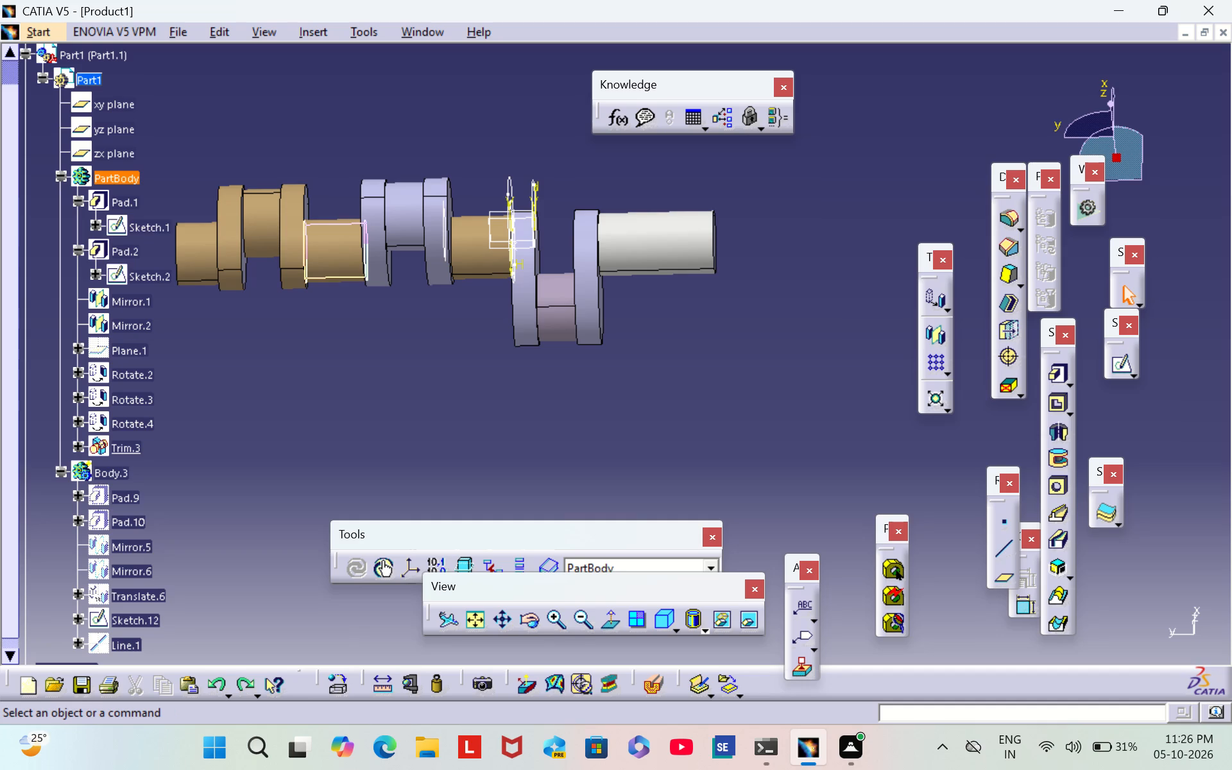
Undo the light purple fill on the Rotate.4 pin face and the white fill on the Pad.13 end shaft face.
key(ctrl+z)
key(ctrl+z)
key(ctrl+z)
key(ctrl+z)
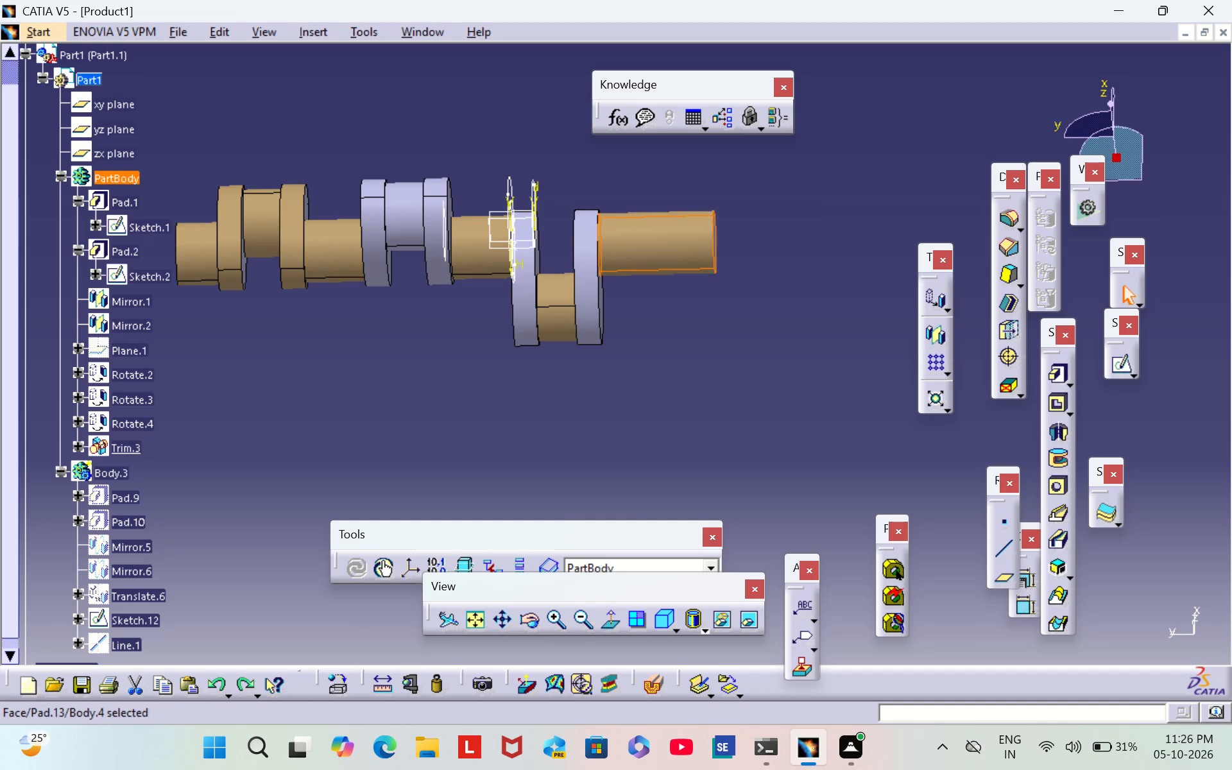
Undo the tan fills on the Mirror.10 end shaft face, the Pad.13 end shaft face and the Rotate.4 pin face.
key(ctrl+z)
key(ctrl+z)
key(ctrl+z)
key(ctrl+z)
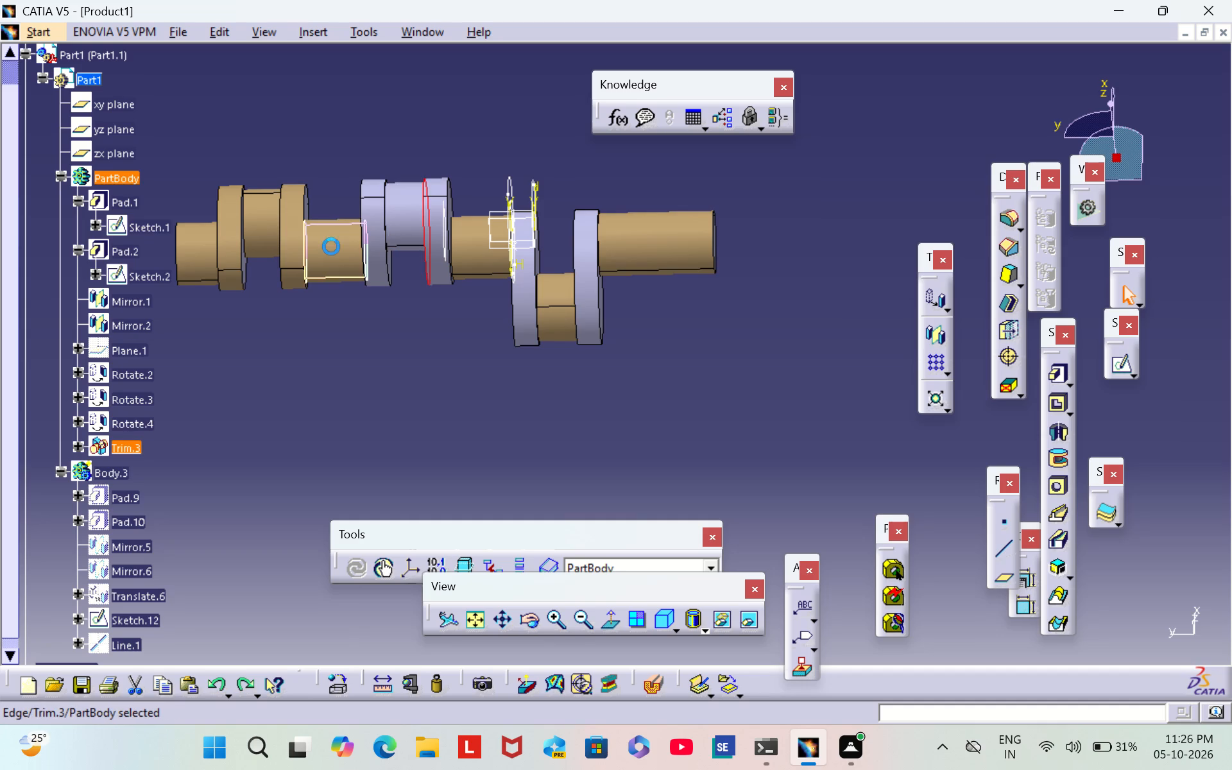
key(ctrl+z)
key(ctrl+z)
key(ctrl+z)
key(ctrl+z)
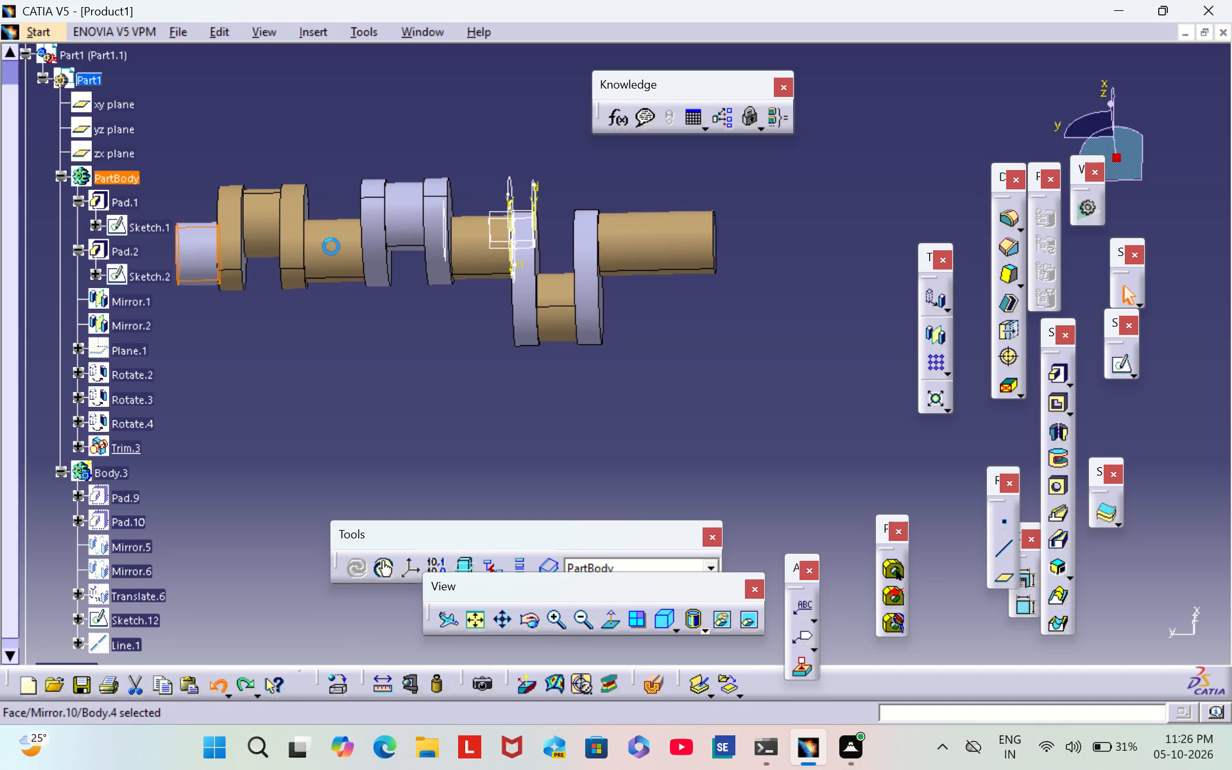
key(ctrl+z)
key(ctrl+z)
key(ctrl+z)
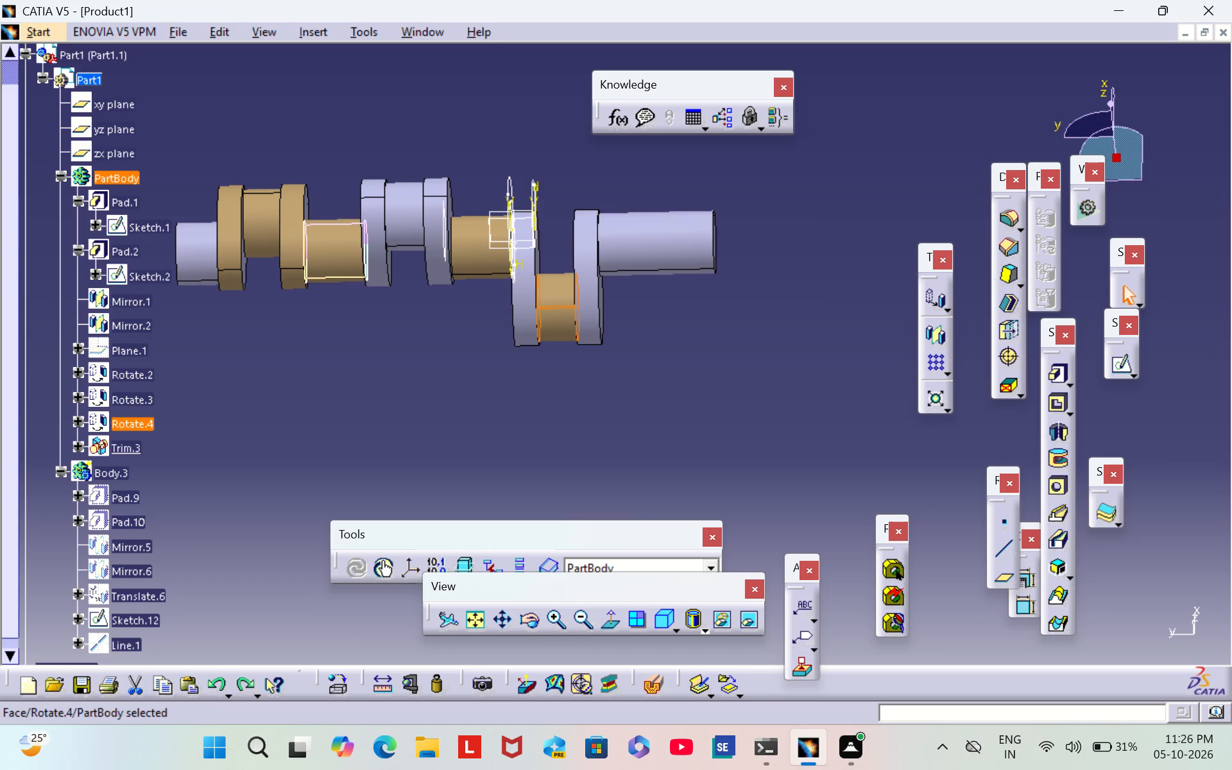
key(ctrl+z)
key(ctrl+z)
key(ctrl+z)
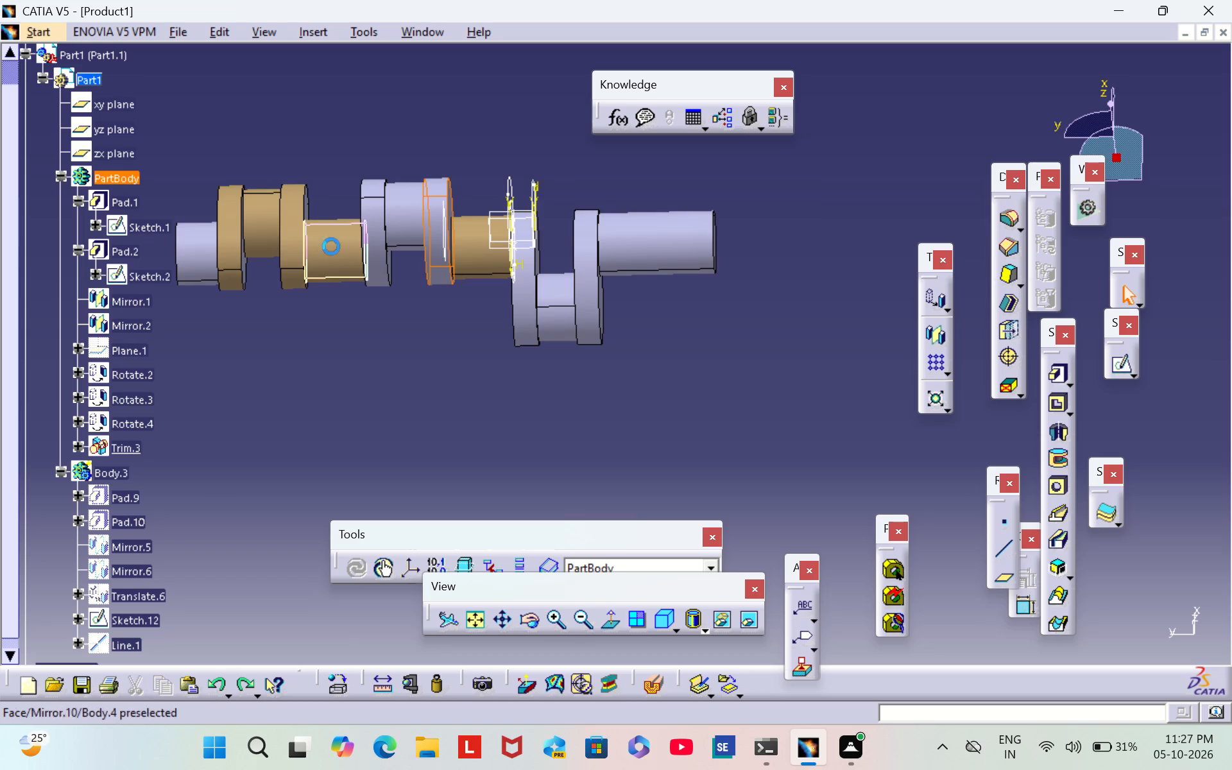
Undo the tan fill on the Pad.13 shaft section between PartBody's and Body.3's discs.
key(ctrl+z)
key(ctrl+z)
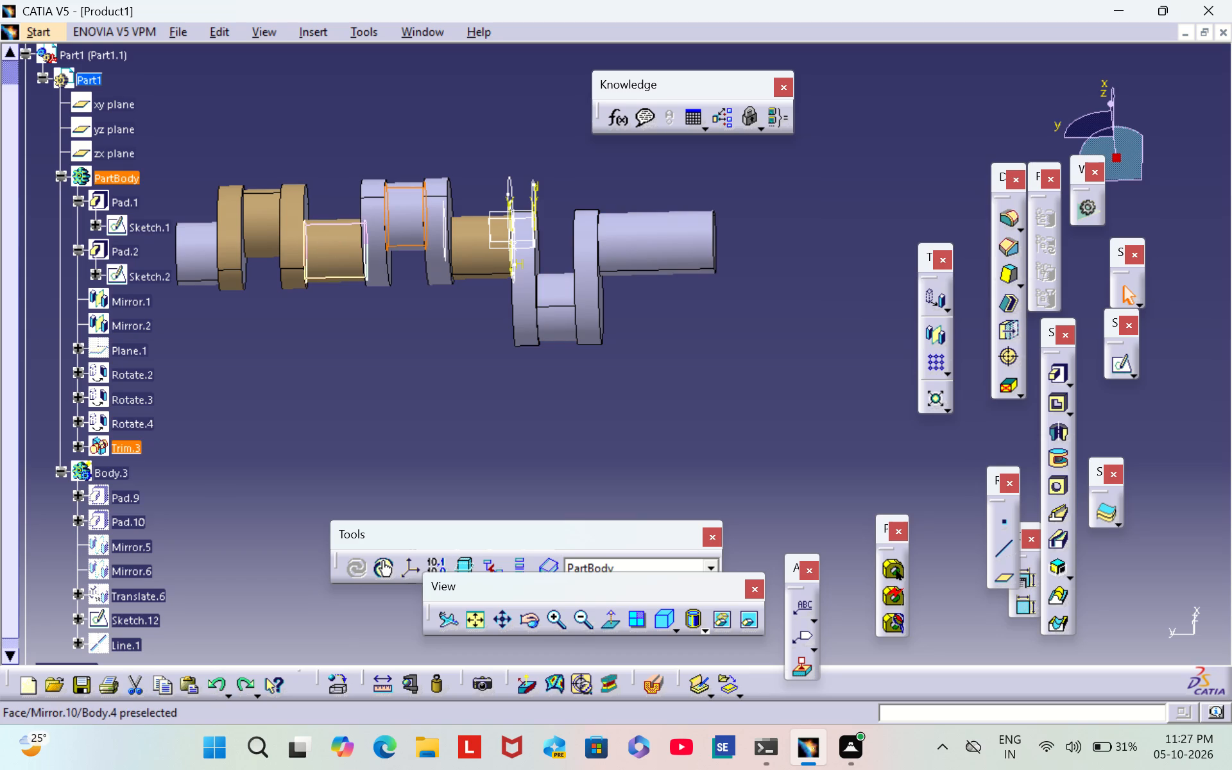
key(ctrl+z)
key(ctrl+z)
key(ctrl+z)
key(ctrl+z)
key(ctrl+z)
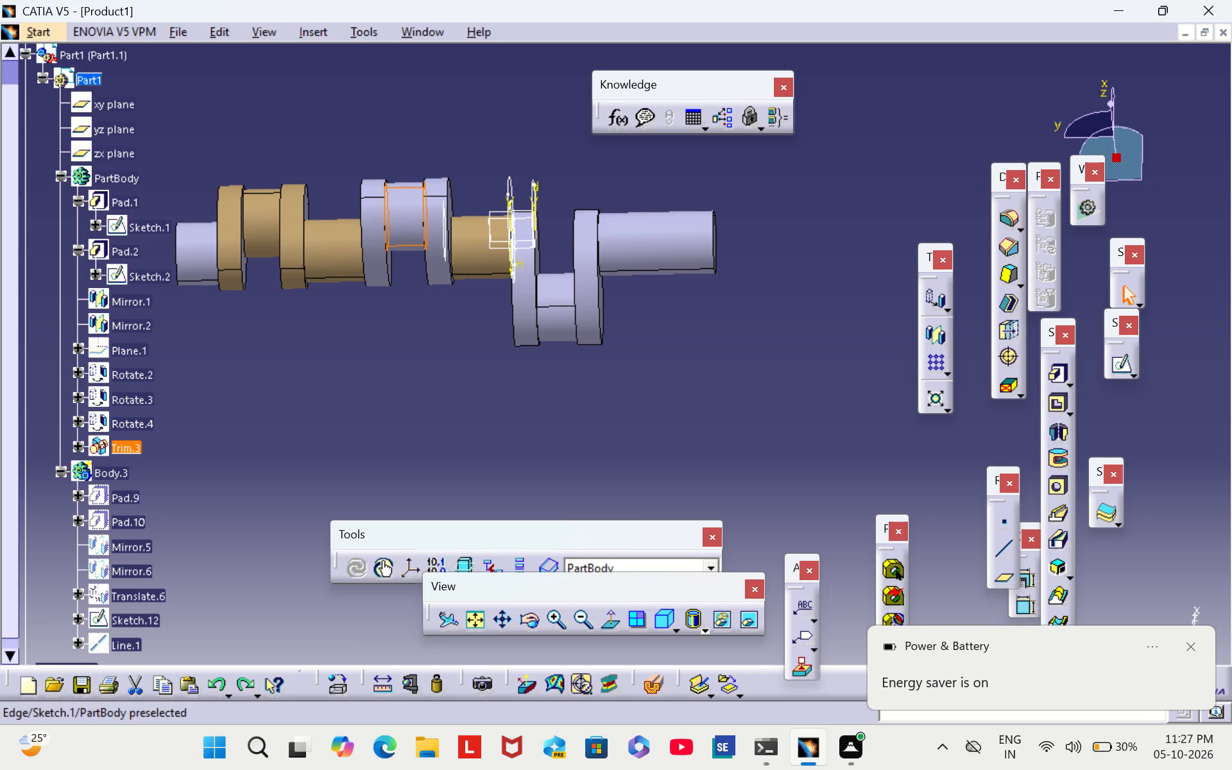
key(ctrl+z)
key(ctrl+z)
key(ctrl+z)
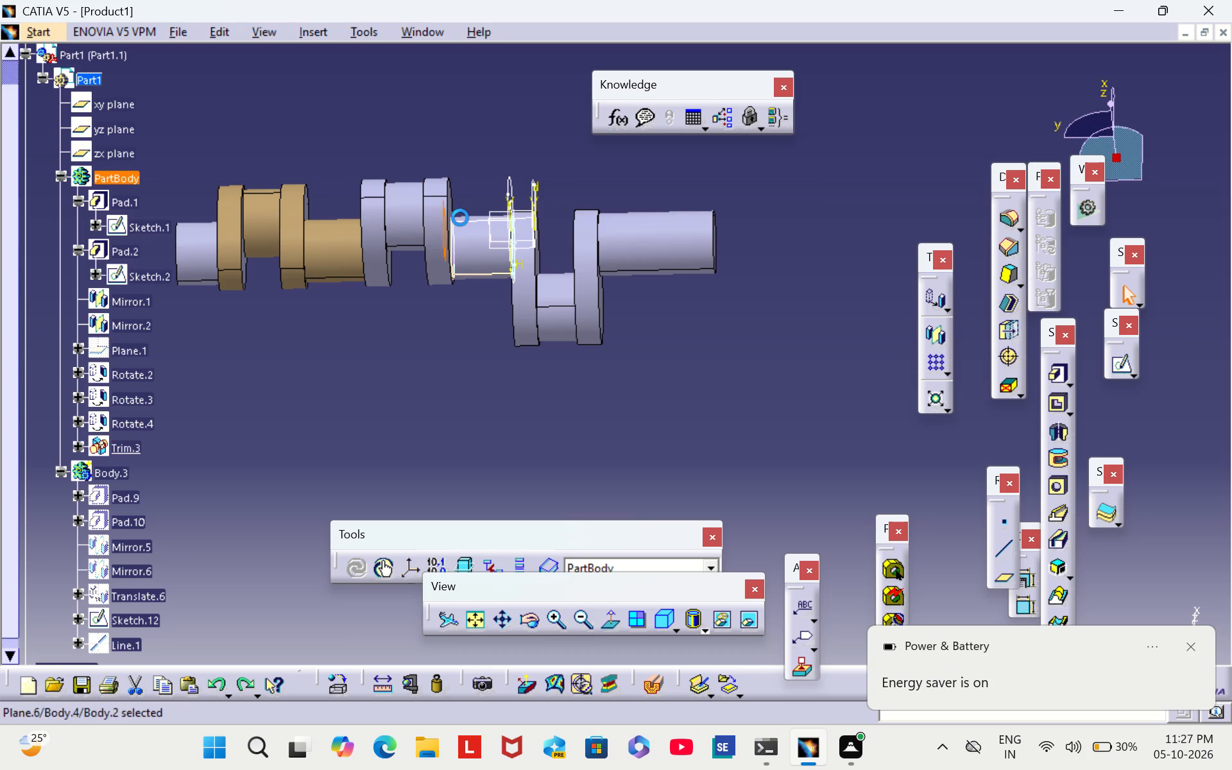
Undo the earlier colour changes on the disc and pin faces of Body.3's middle throw.
key(ctrl+z)
key(ctrl+z)
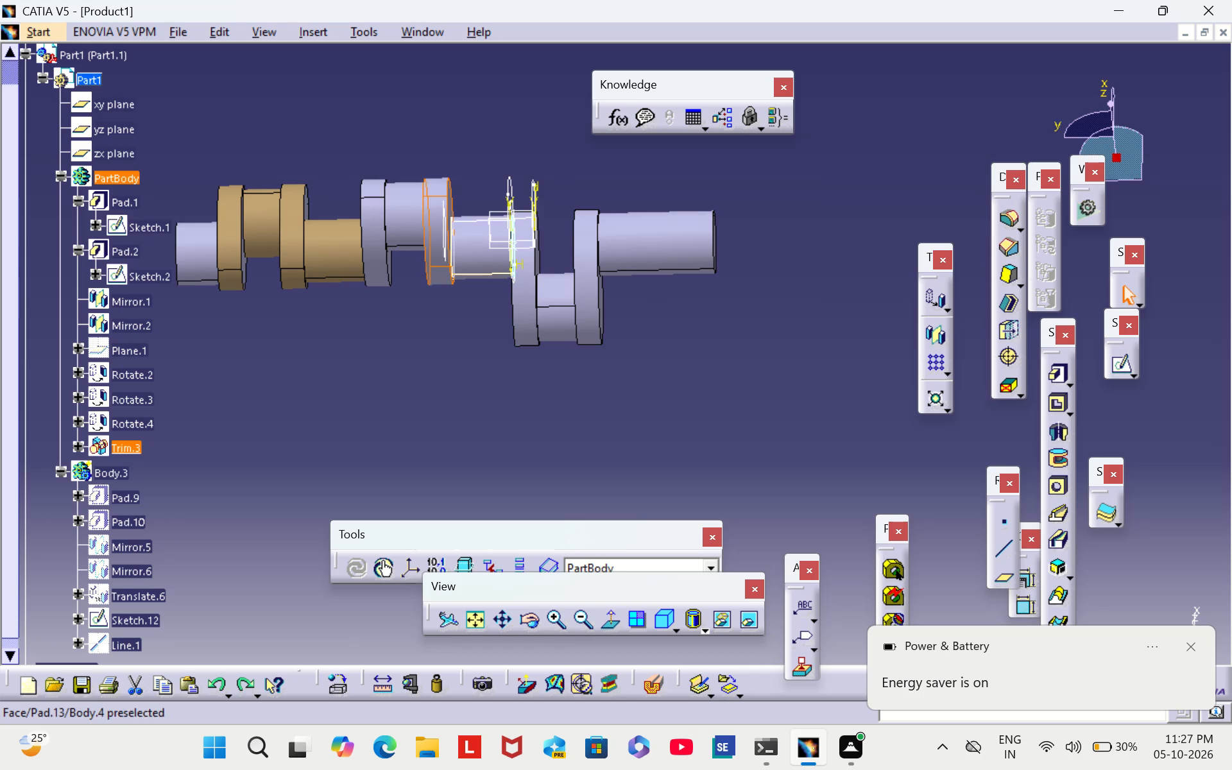
key(ctrl+z)
key(ctrl+z)
key(ctrl+z)
key(ctrl+z)
key(ctrl+z)
key(ctrl+z)
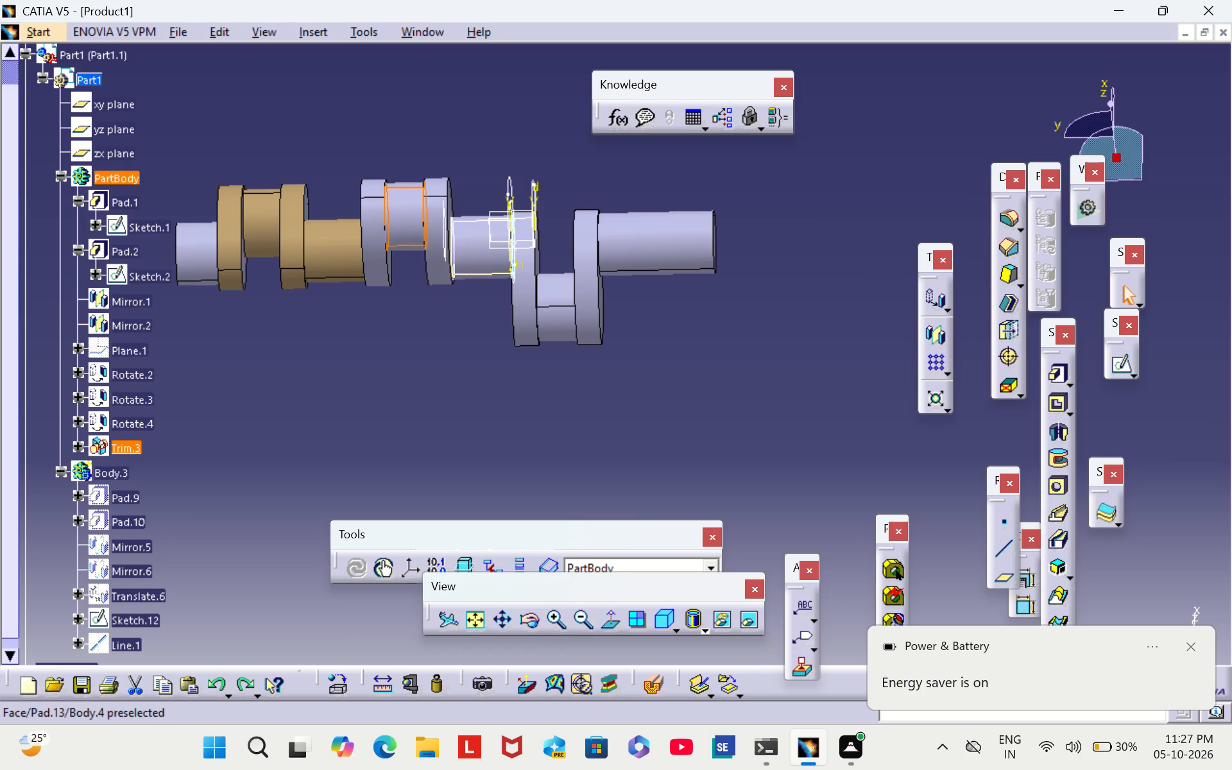
key(ctrl+z)
key(ctrl+z)
key(ctrl+z)
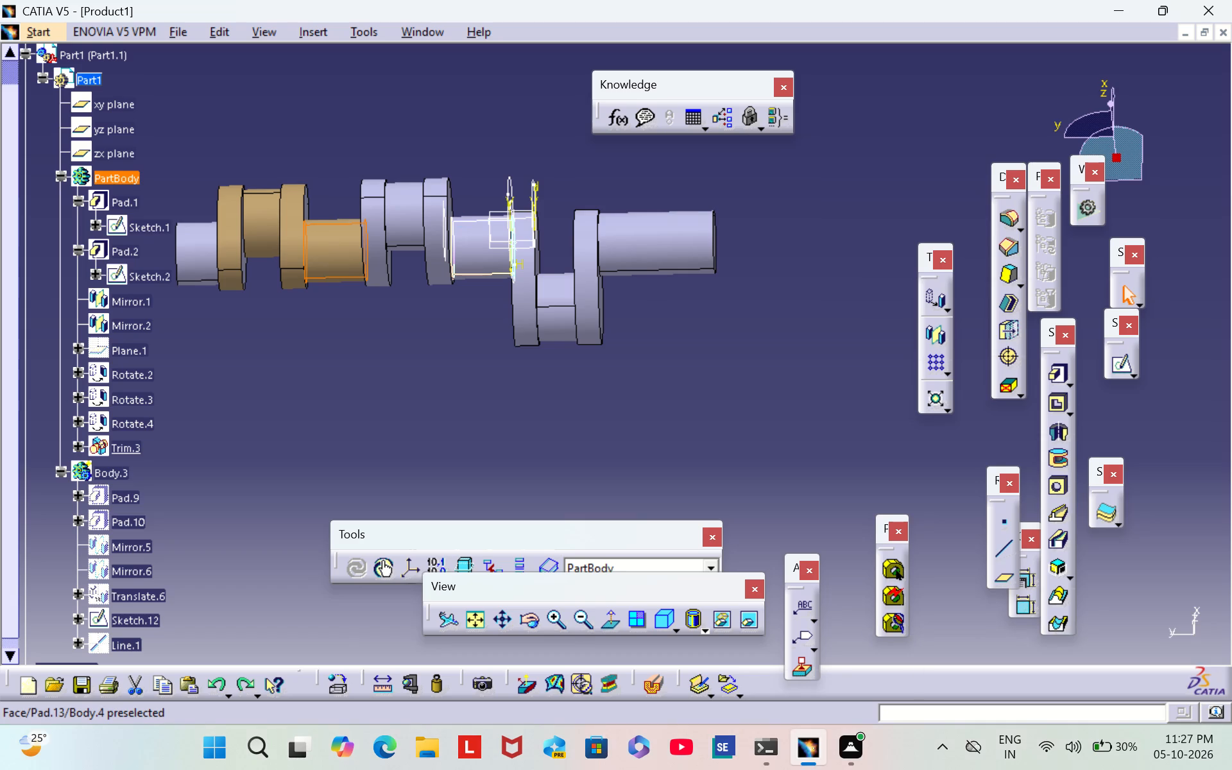
Undo the tan fills on Body.2's discs and pin and on the Pad.13 shaft section between Body.2's and Body.3's discs.
key(ctrl+z)
key(ctrl+z)
key(ctrl+z)
key(ctrl+z)
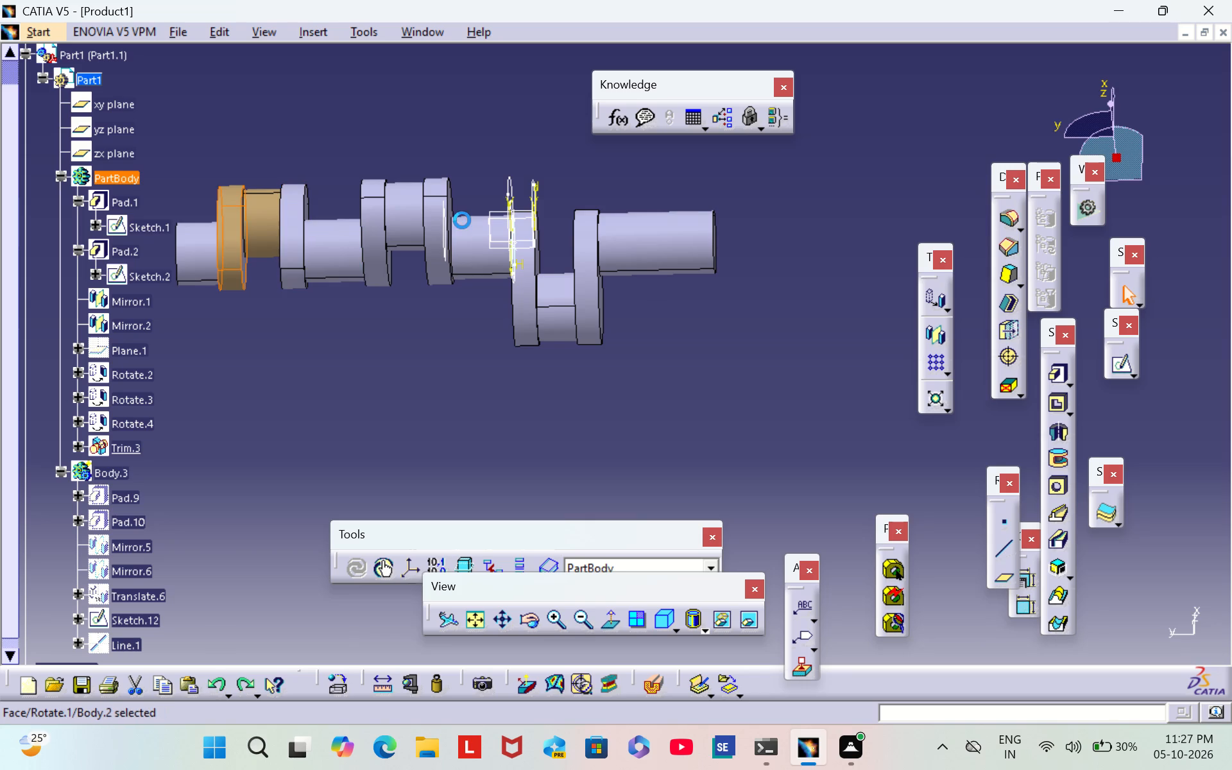
key(ctrl+z)
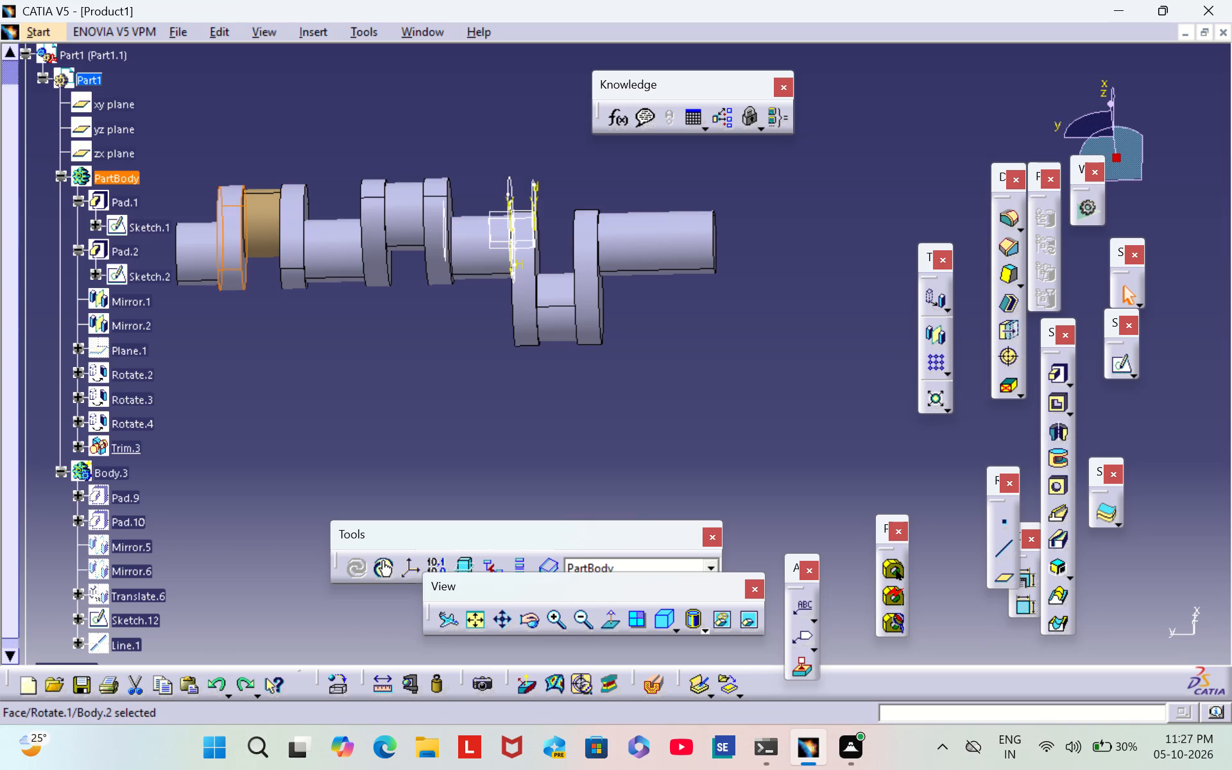
key(ctrl+z)
key(ctrl+z)
key(ctrl+z)
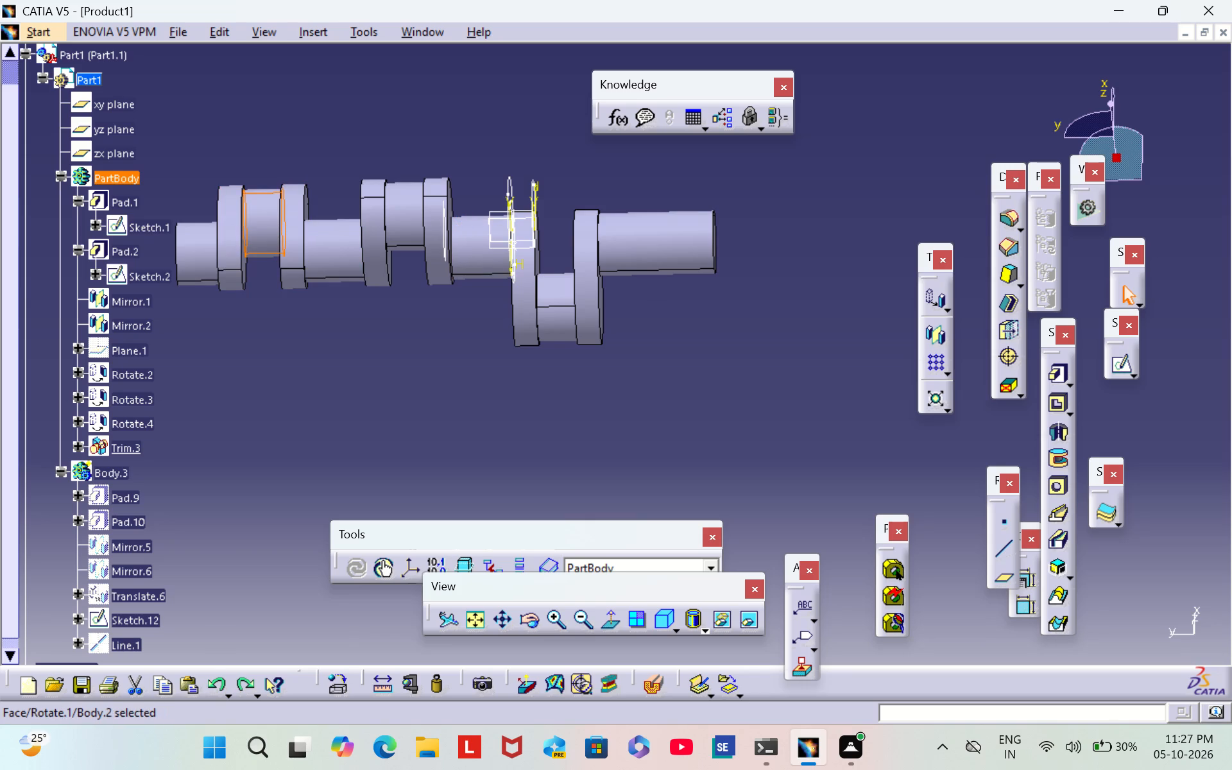
click(676, 351)
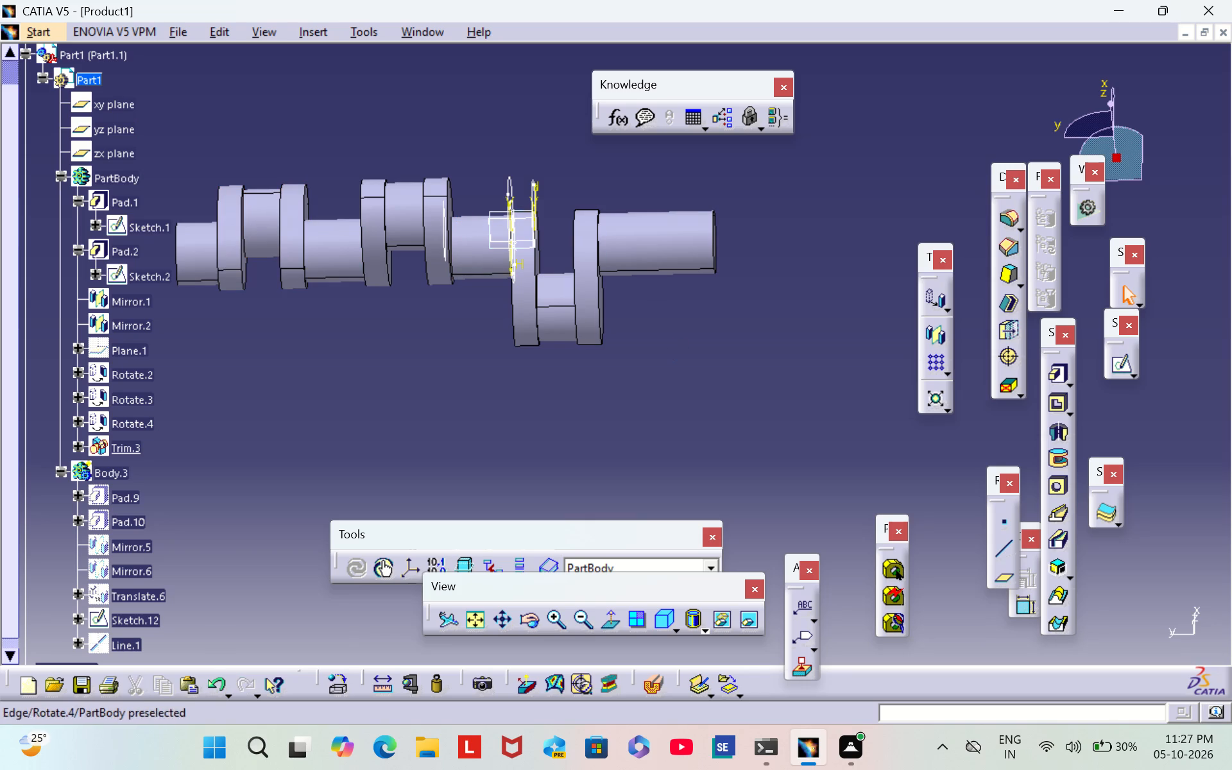
Hide the zx plane, Sketch.2 and the xy plane.
right_click(511, 205)
click(549, 268)
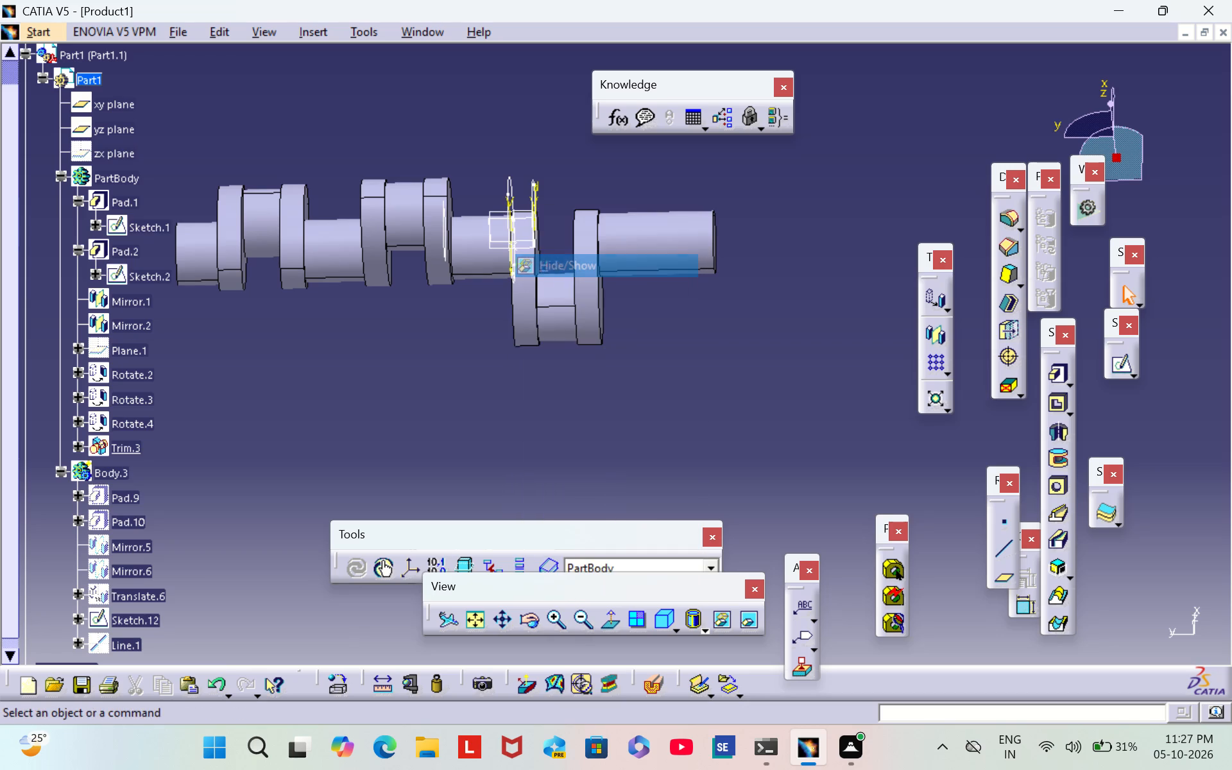
right_click(531, 189)
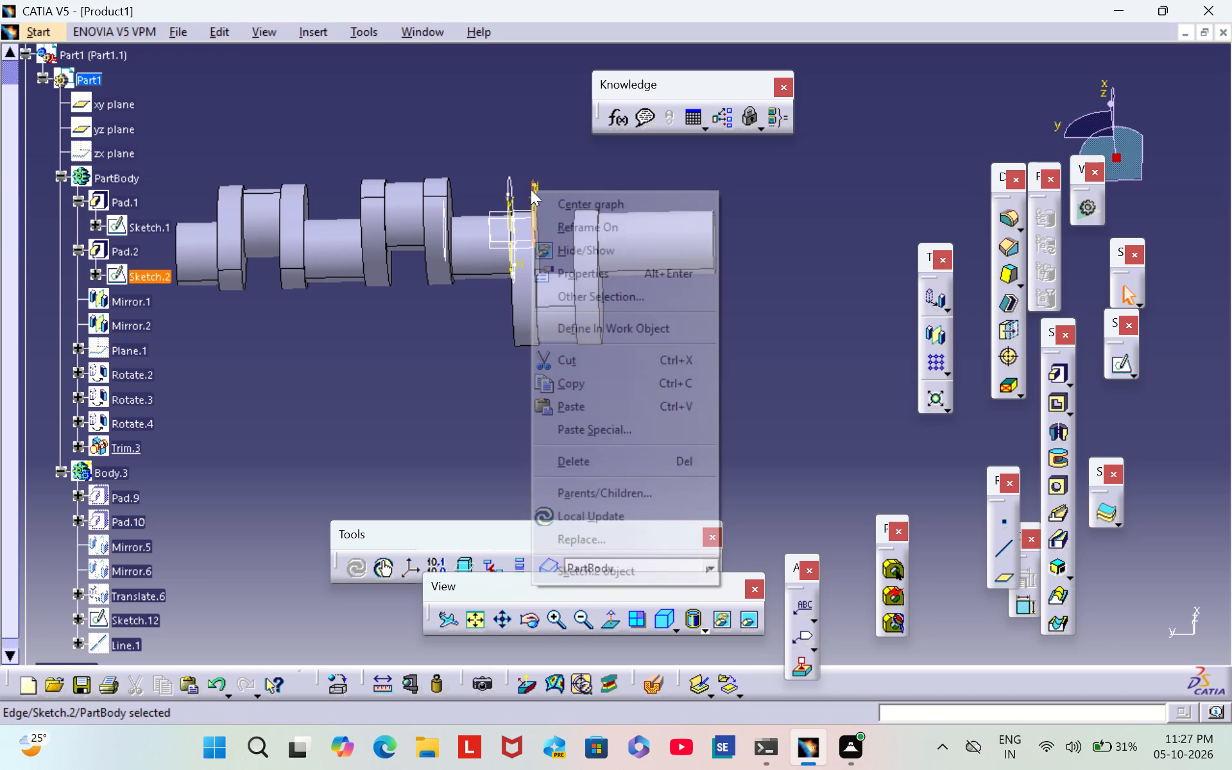
click(558, 248)
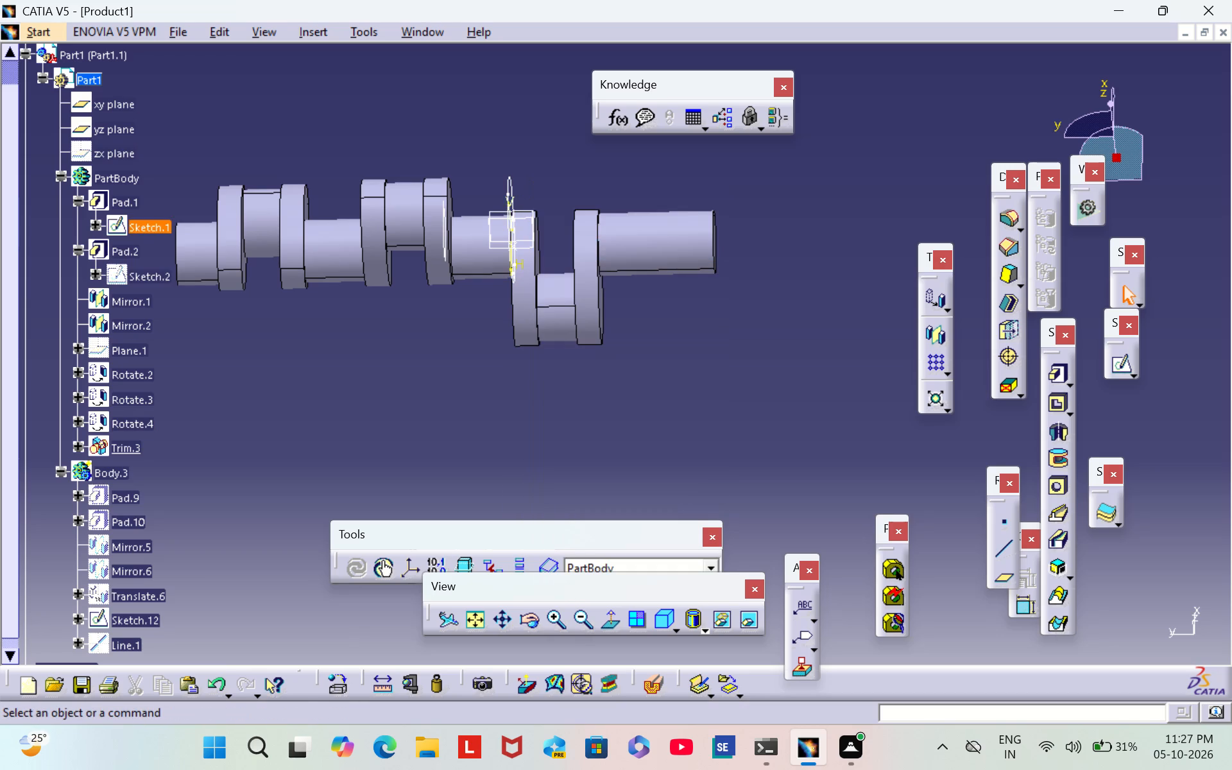
right_click(508, 196)
click(540, 253)
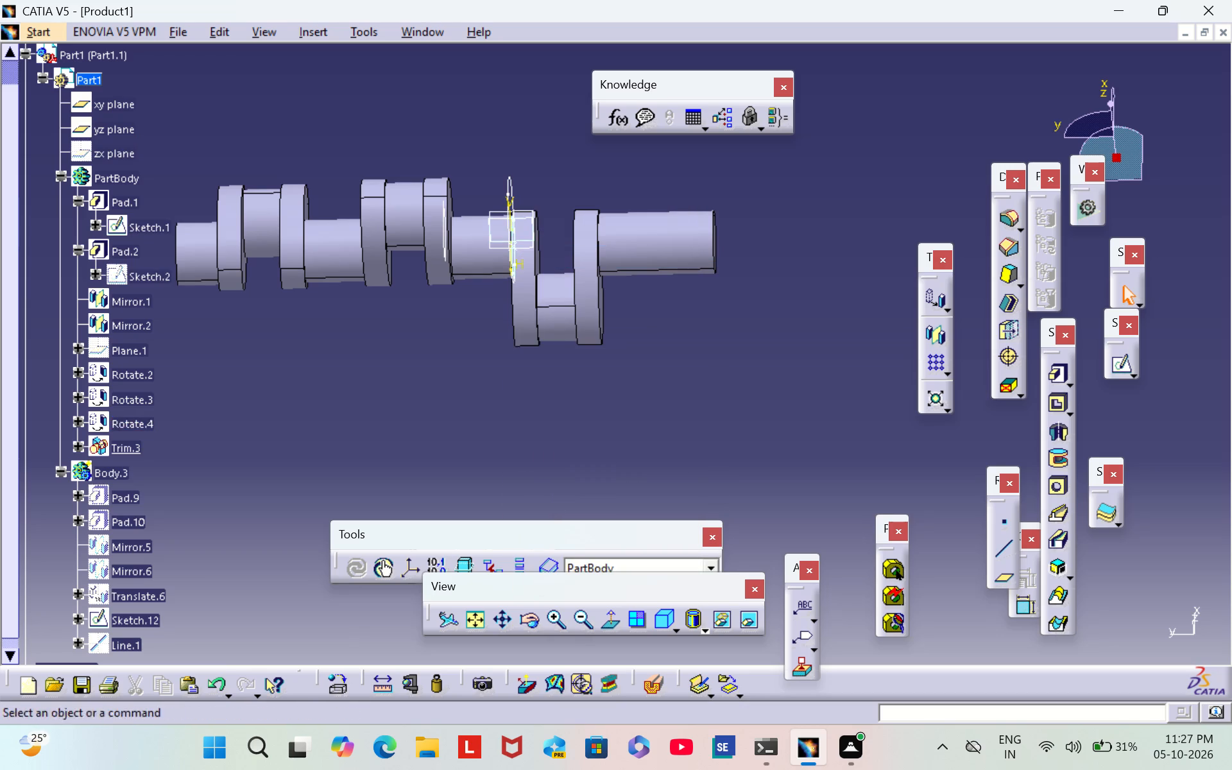
right_click(511, 207)
click(554, 268)
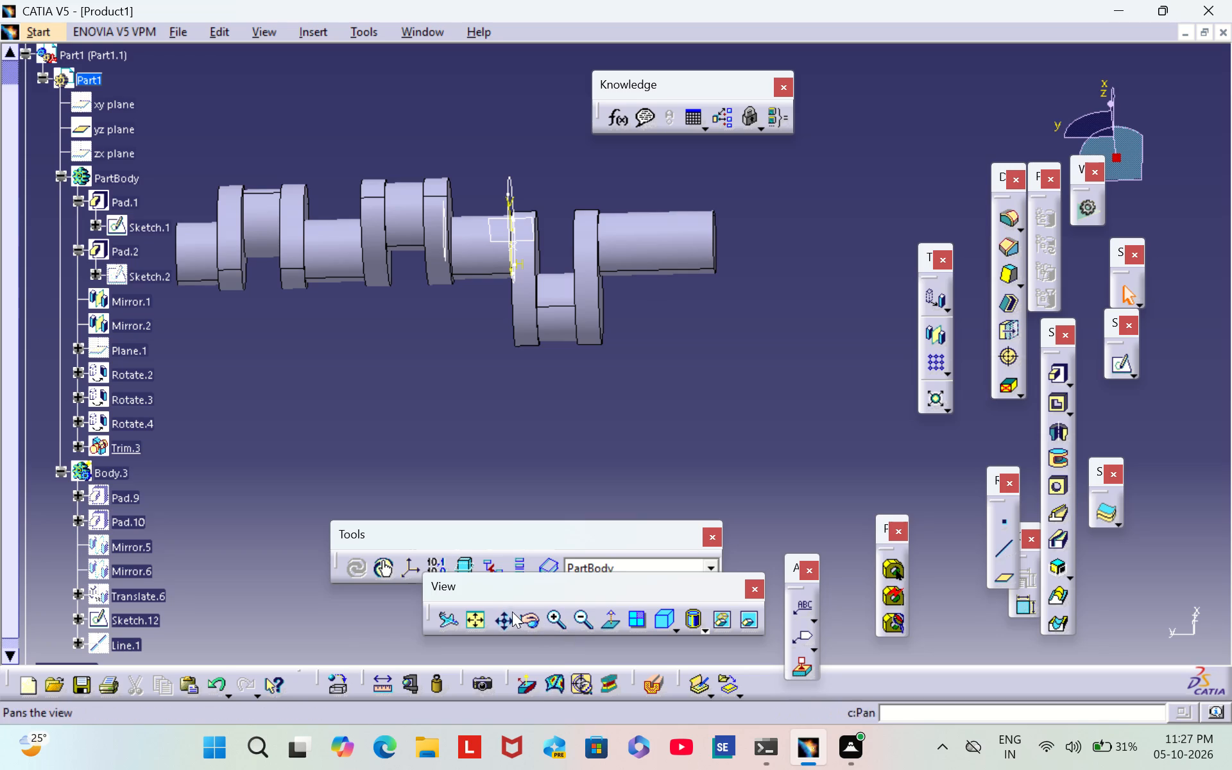
Hide PartBody's Sketch.1 and Body.3's Sketch.12.
click(533, 620)
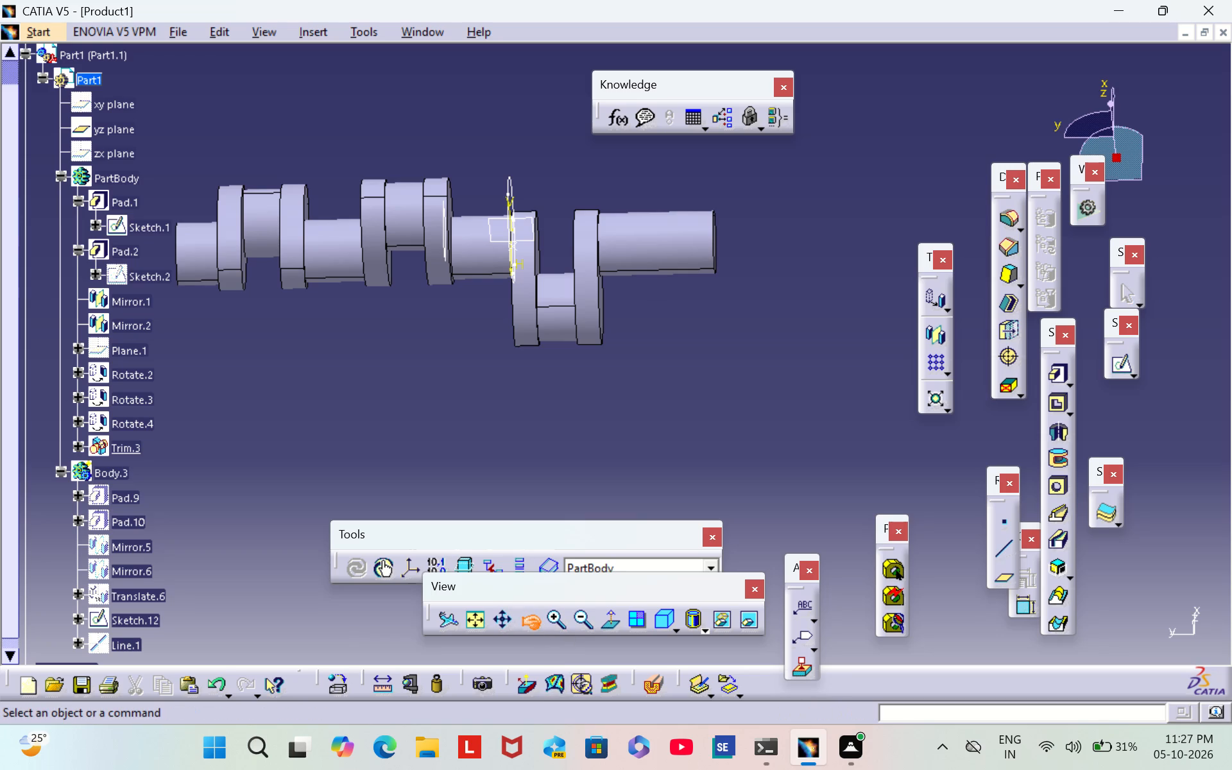
drag(749, 271, 595, 324)
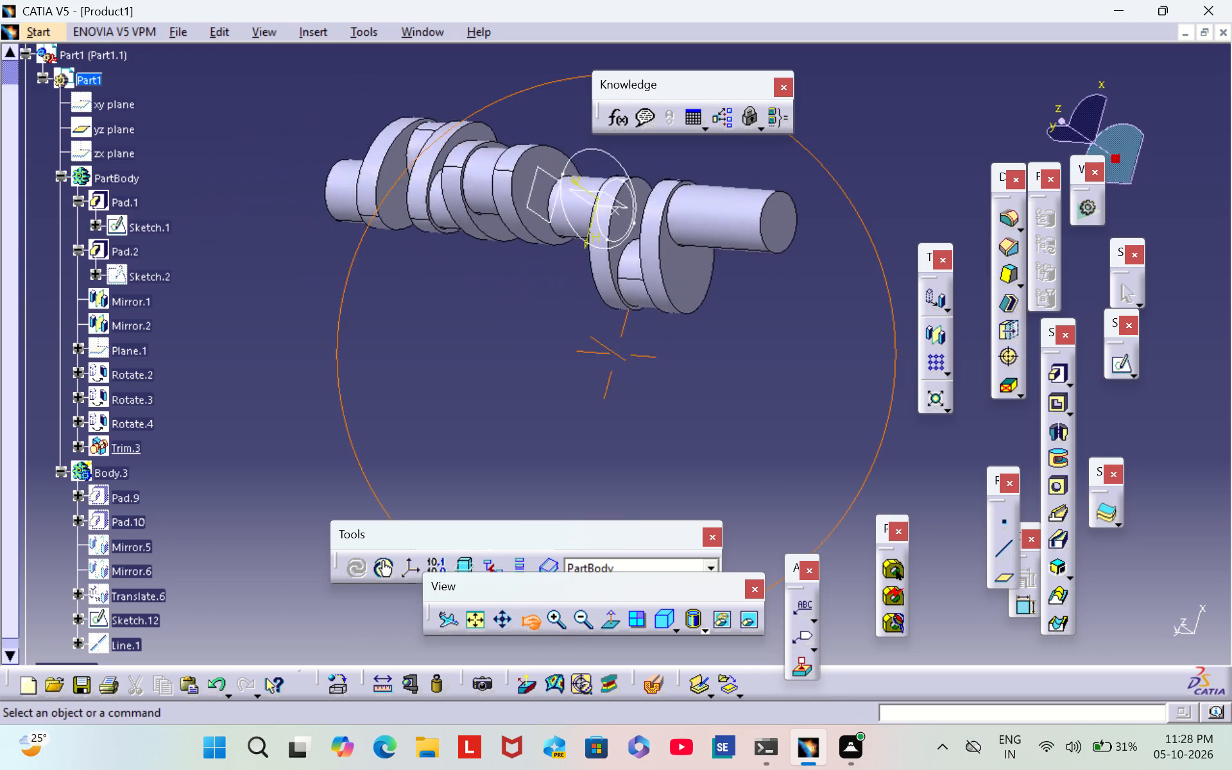
drag(595, 324, 660, 205)
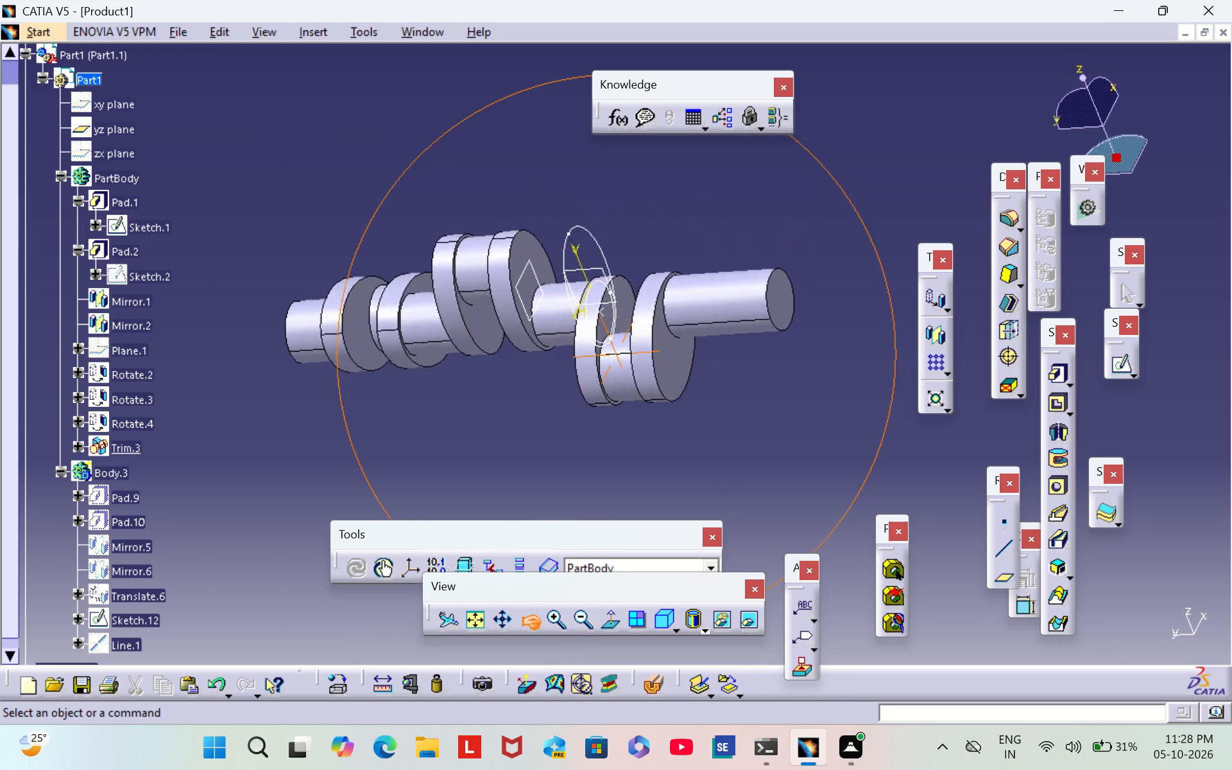
drag(660, 205, 608, 239)
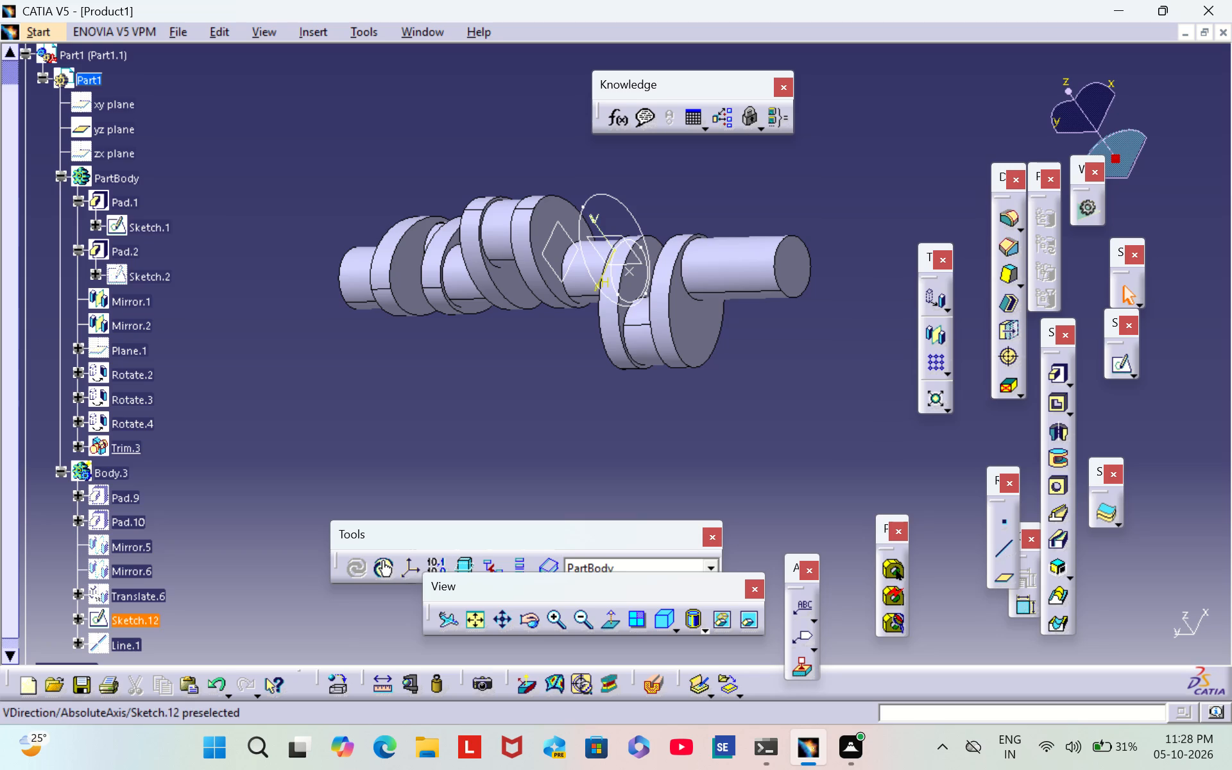
right_click(603, 194)
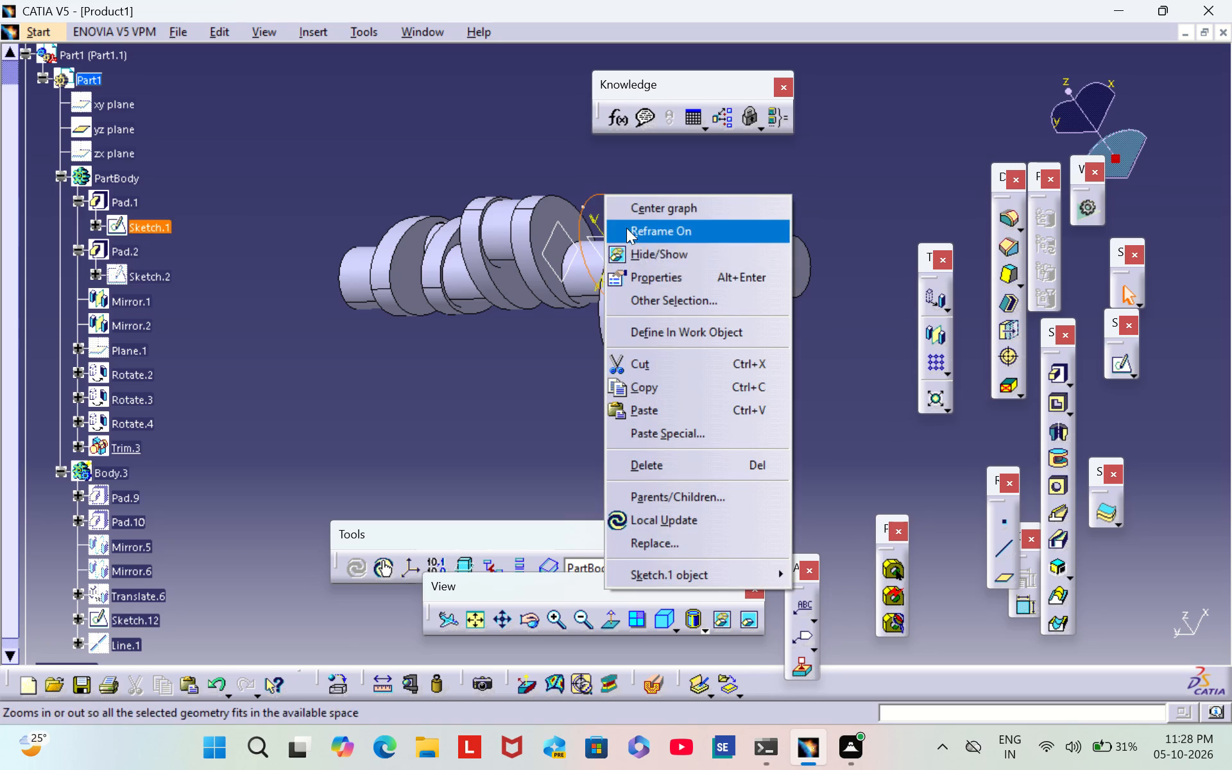
click(644, 252)
right_click(634, 244)
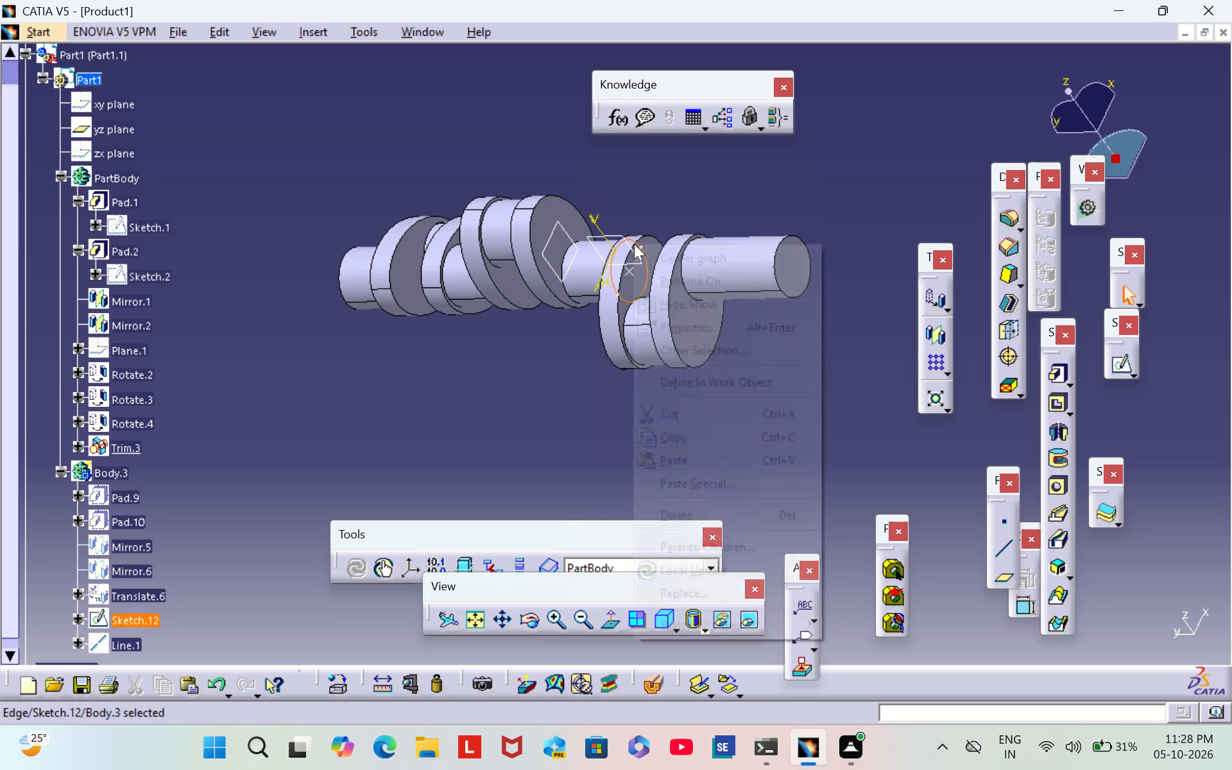
click(665, 297)
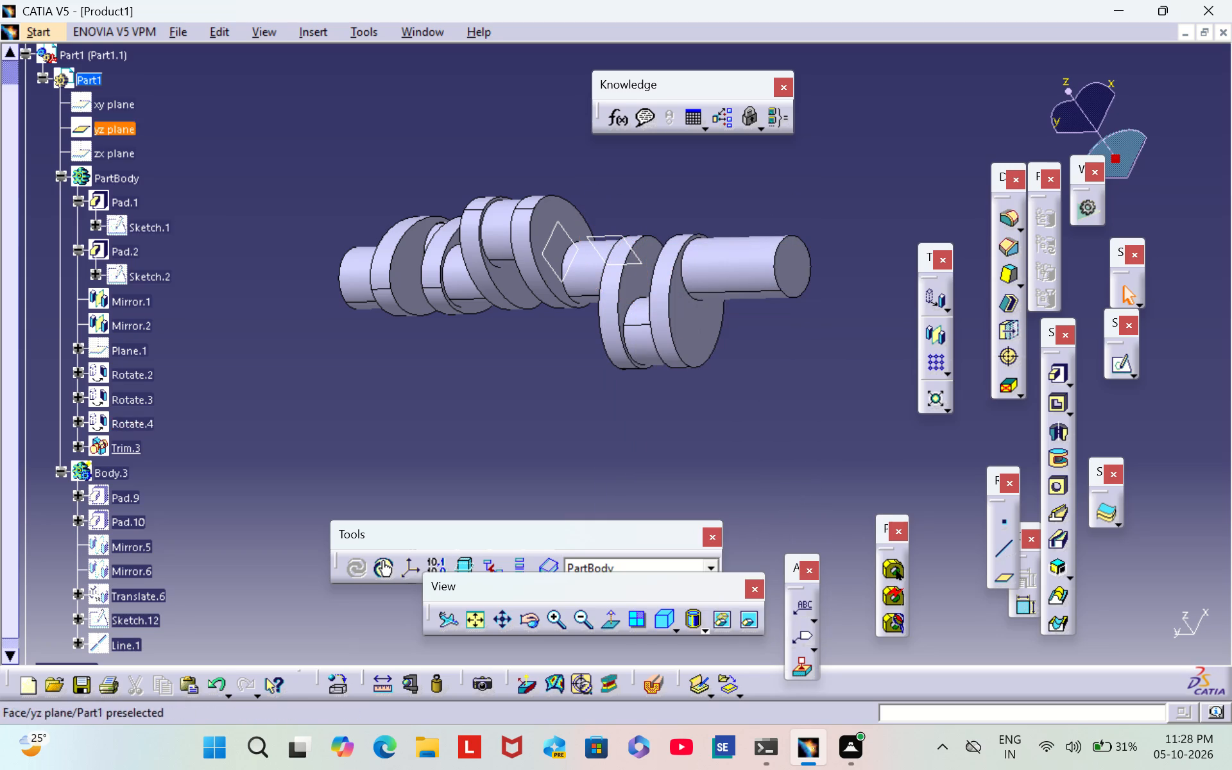
Hide Plane.6 and the yz plane.
right_click(561, 226)
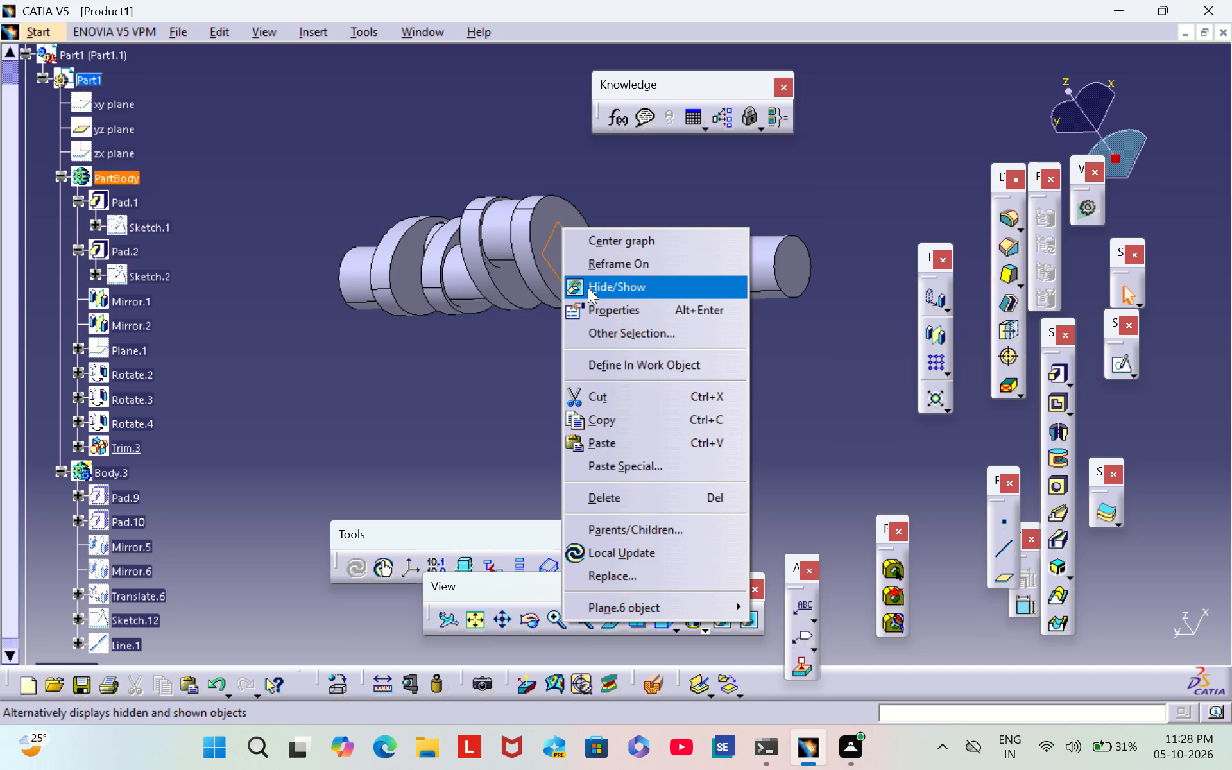
click(589, 287)
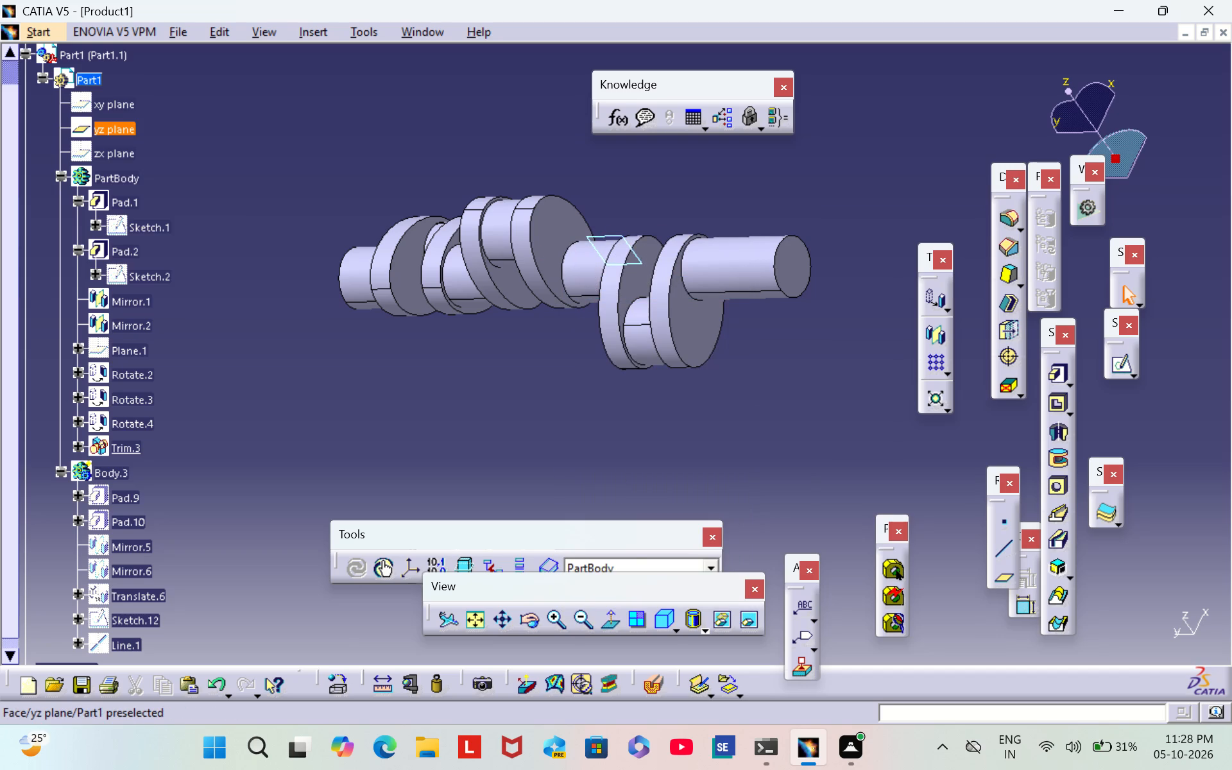
right_click(617, 236)
click(649, 291)
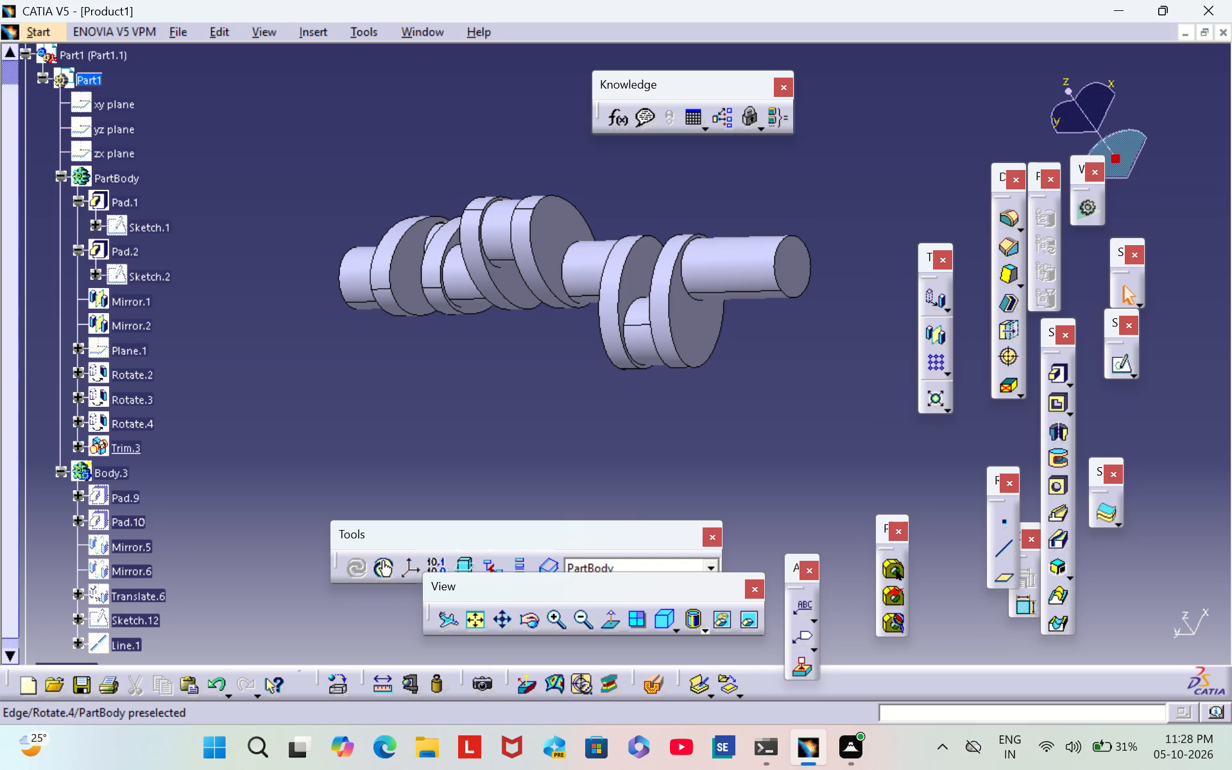
Examine the crankshaft's throws, discs and shaft ends from several angles.
click(529, 633)
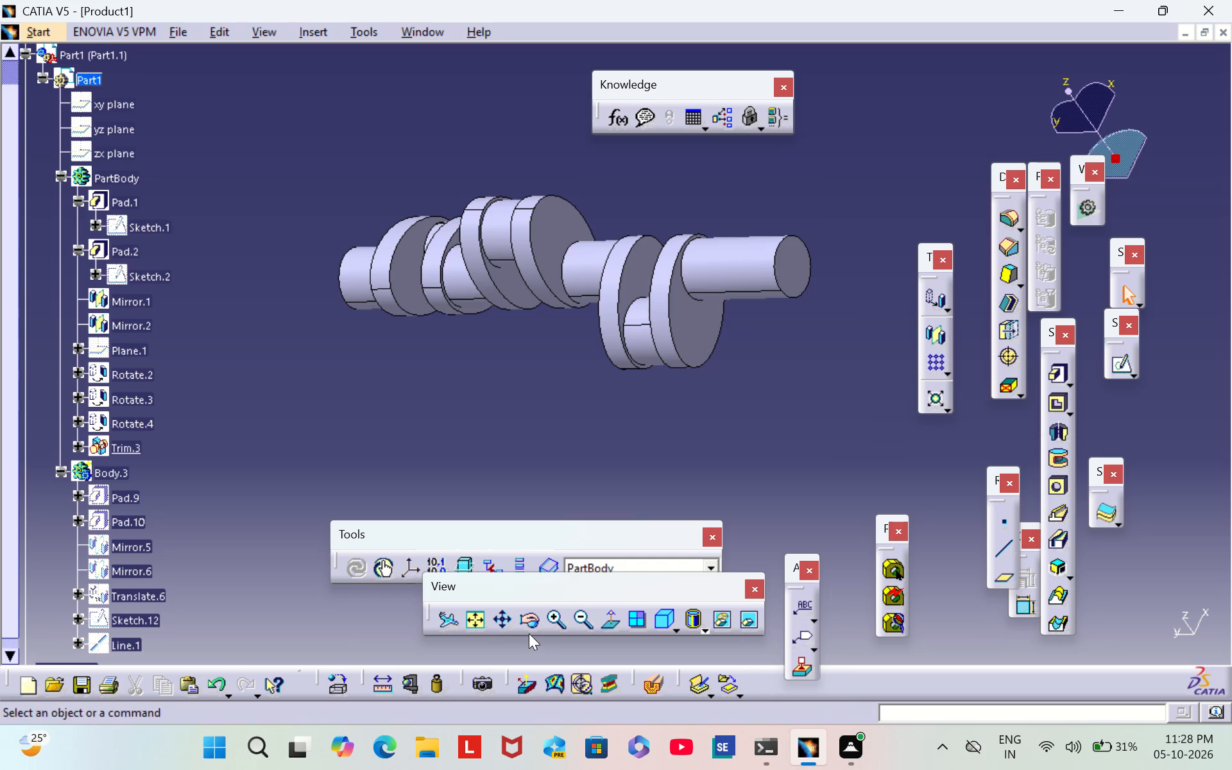
drag(712, 207, 711, 259)
click(528, 628)
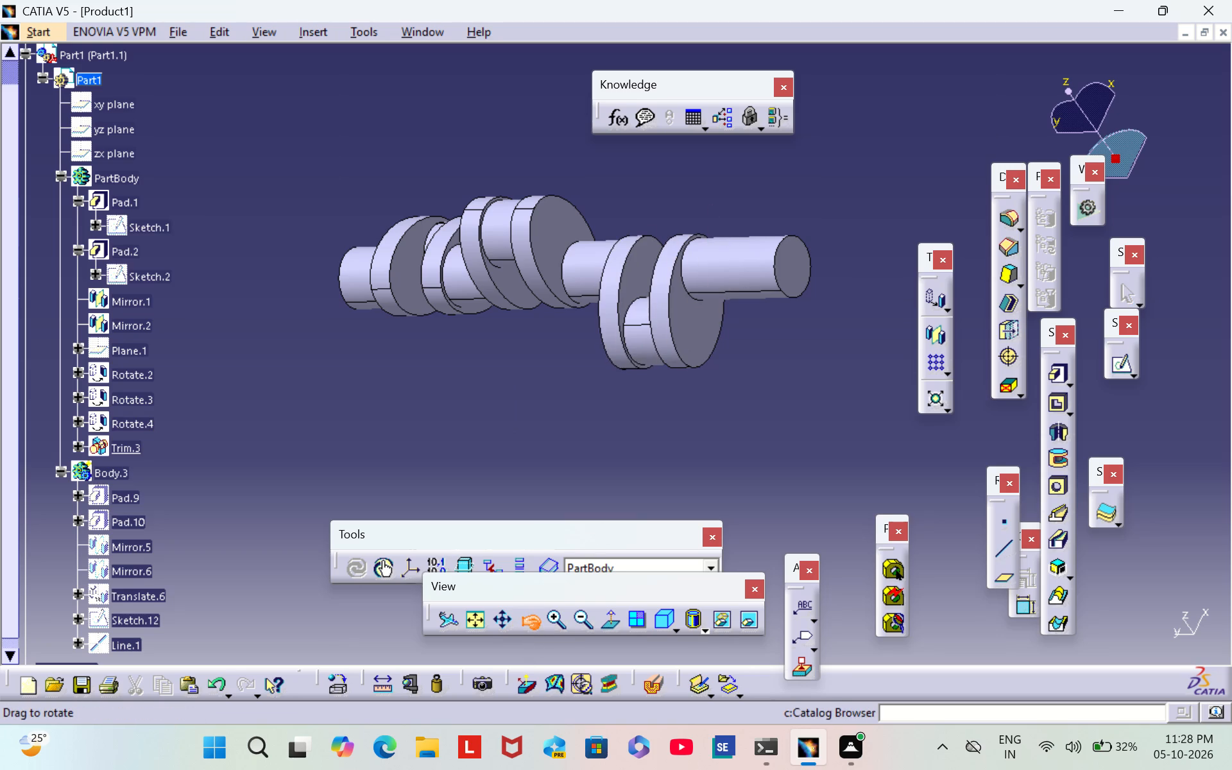
drag(769, 188, 803, 248)
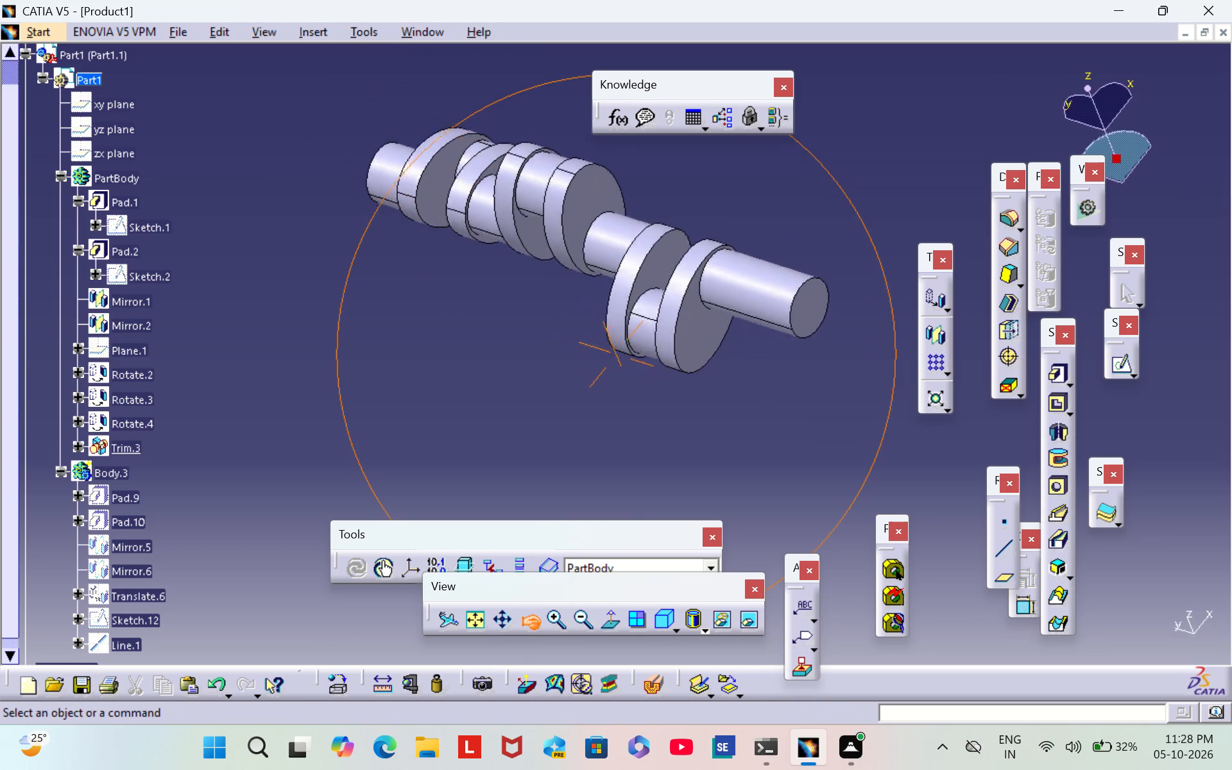
drag(803, 248, 855, 175)
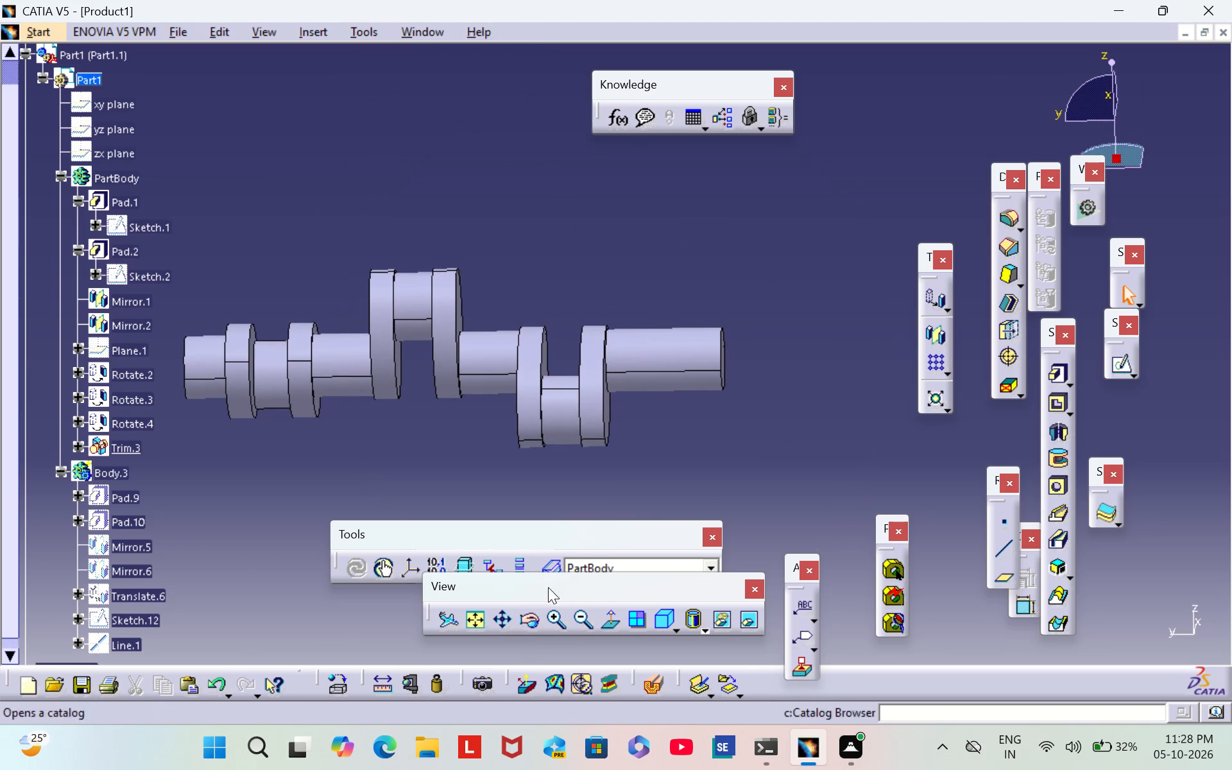
drag(538, 619, 540, 611)
drag(713, 175, 739, 164)
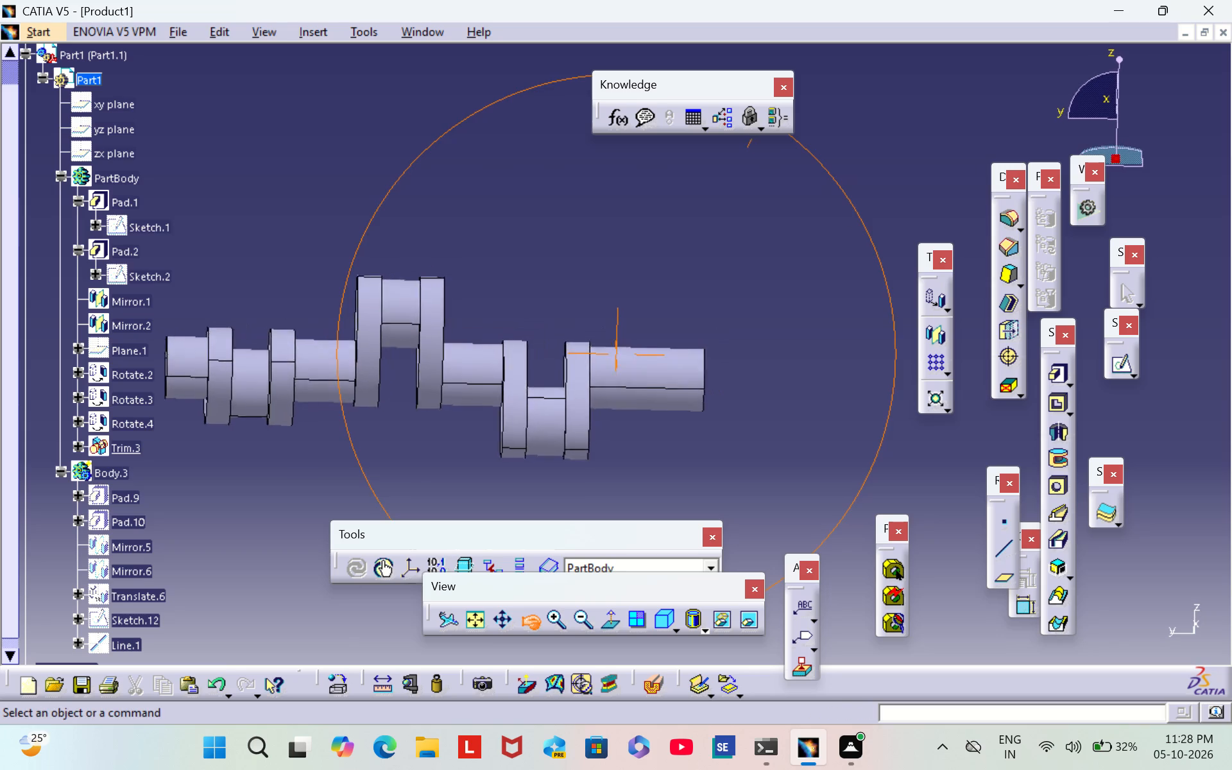
drag(739, 164, 619, 441)
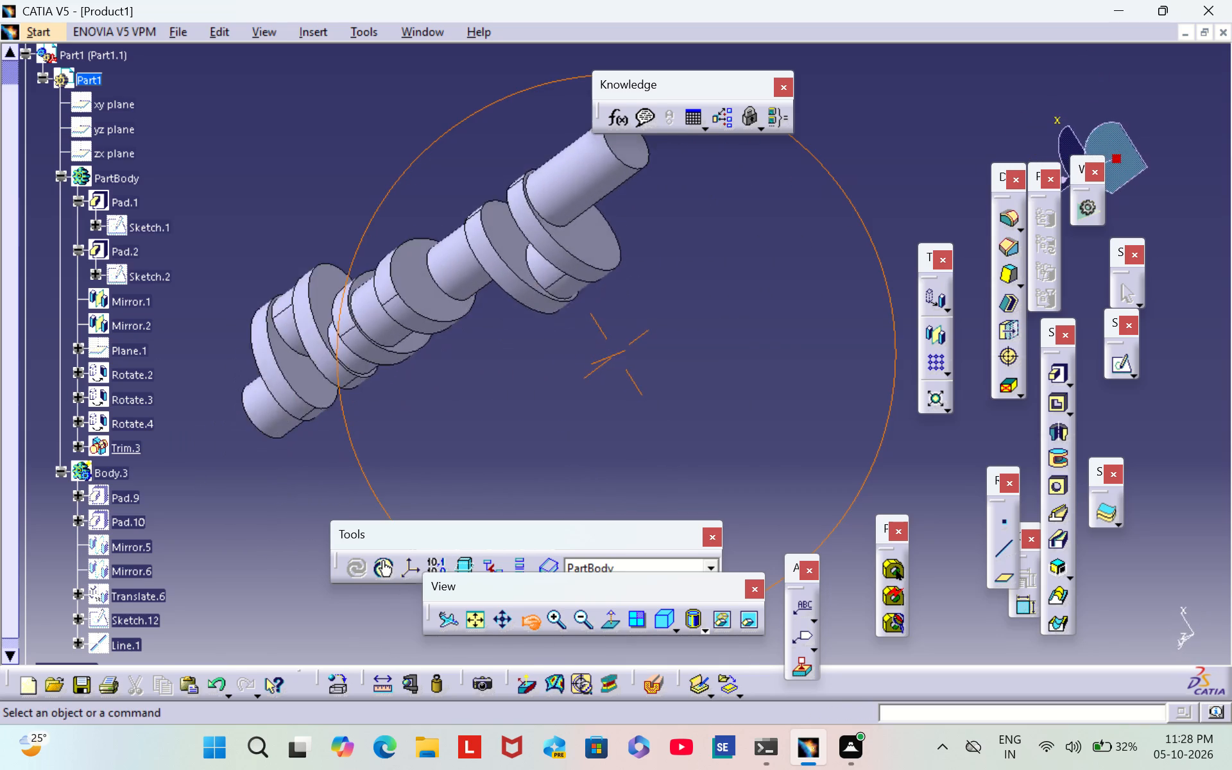
drag(619, 441, 752, 330)
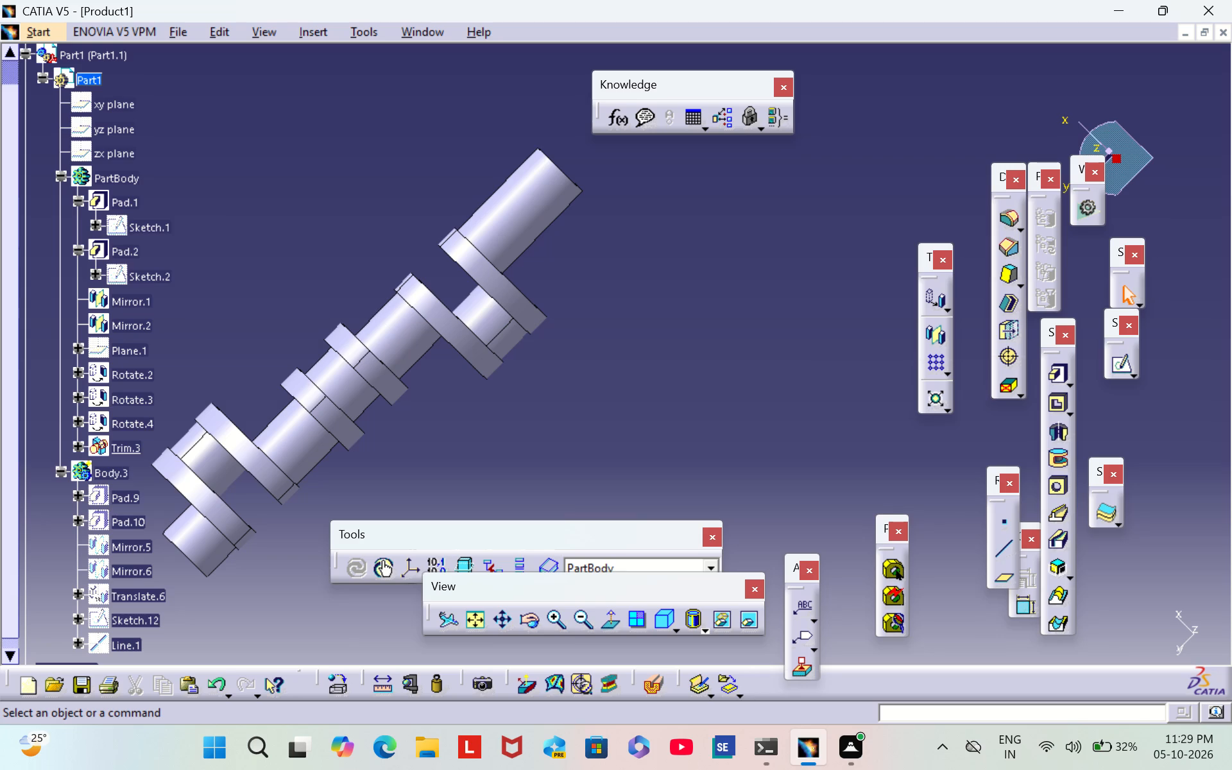
click(525, 620)
drag(610, 284, 506, 449)
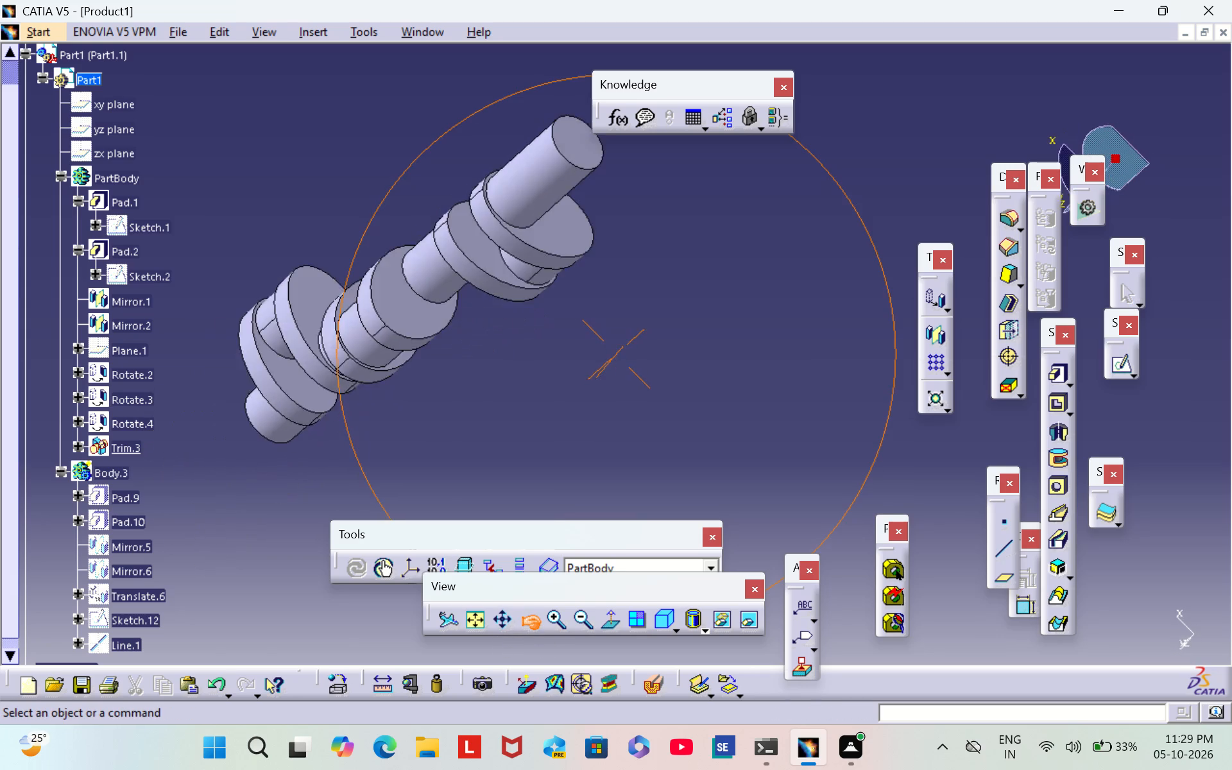
drag(506, 449, 638, 366)
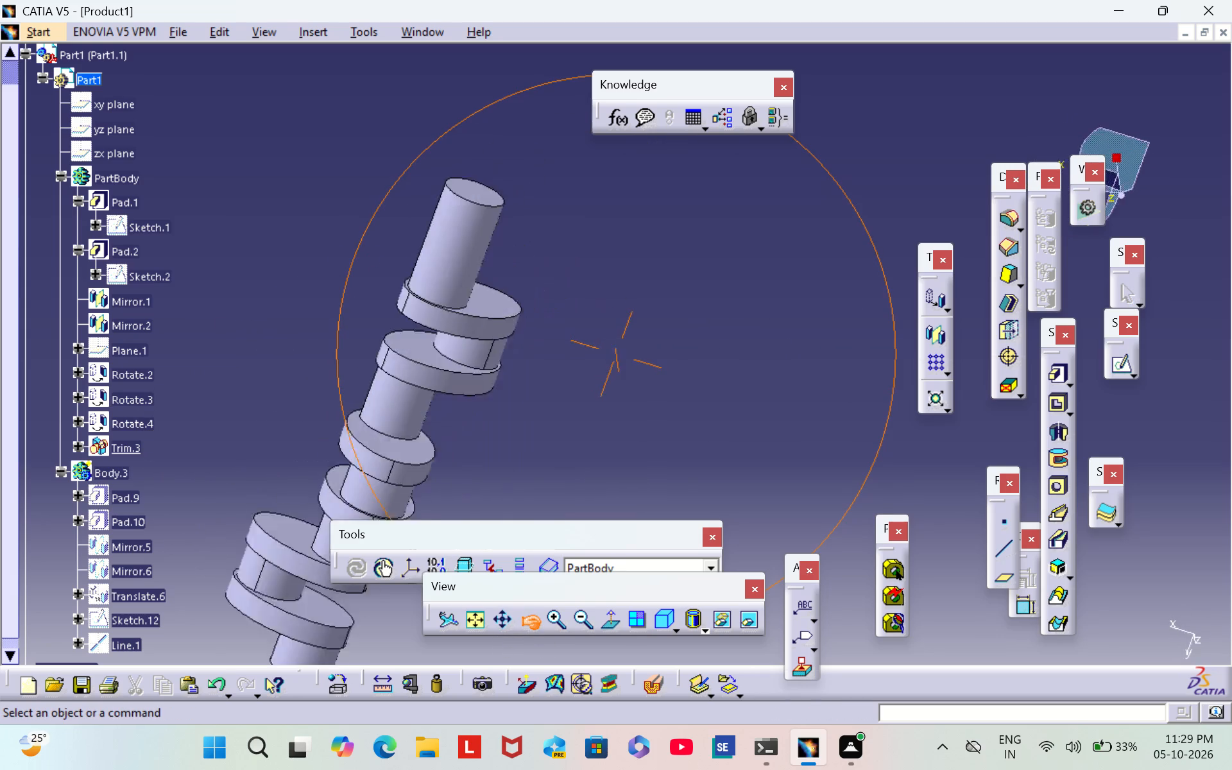
drag(638, 366, 661, 434)
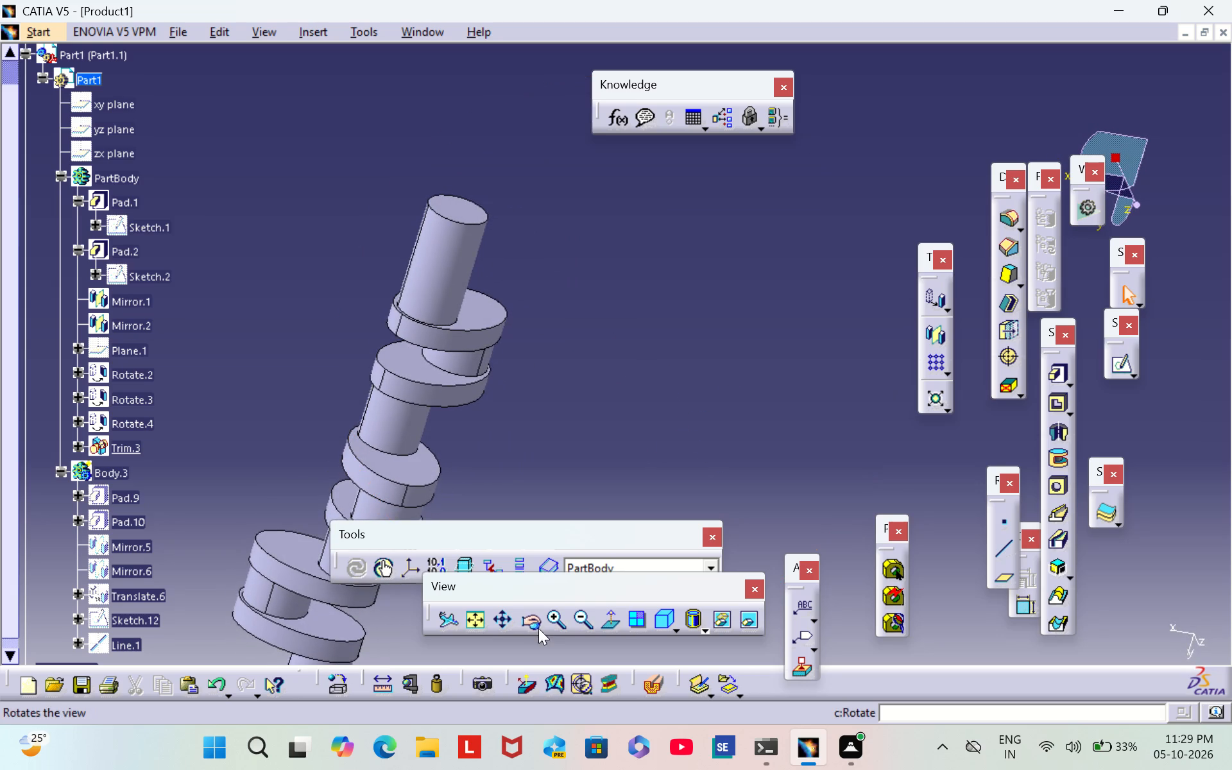
Examine the complete crankshaft from the end and side, checking the arrangement of its discs and throws.
drag(533, 637, 531, 631)
drag(547, 372, 682, 394)
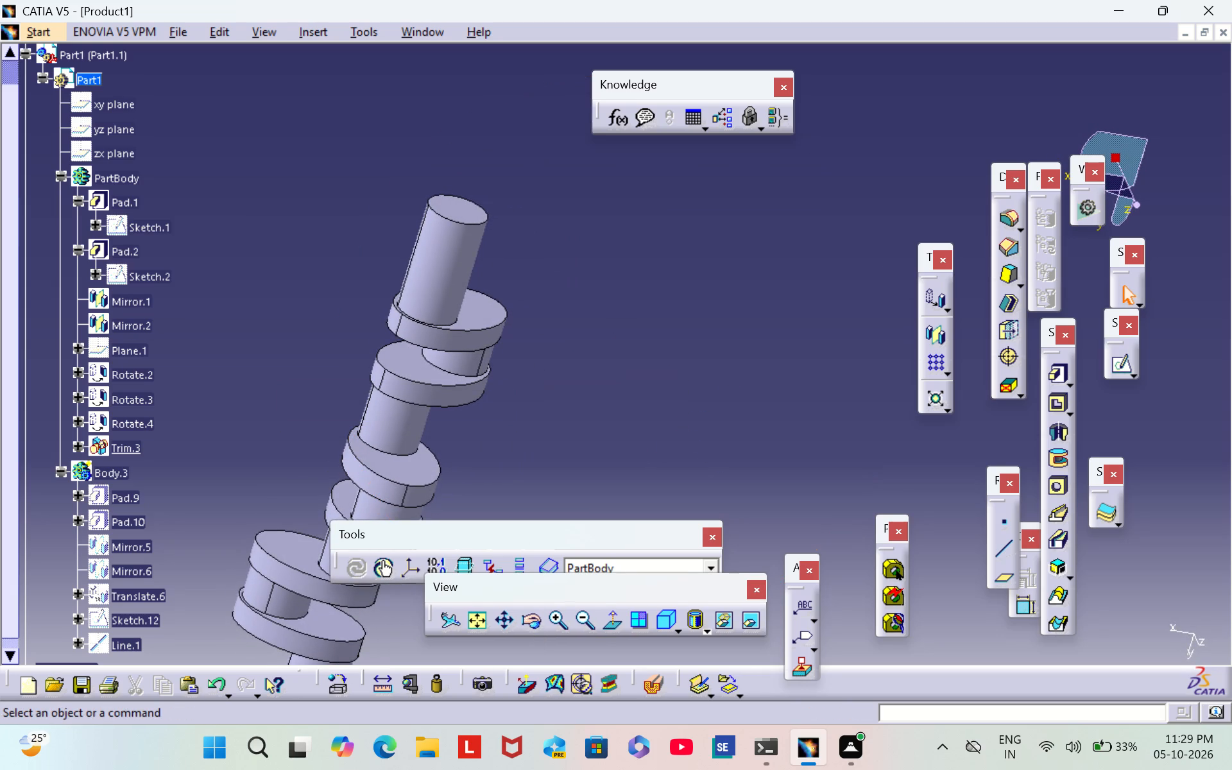
click(531, 619)
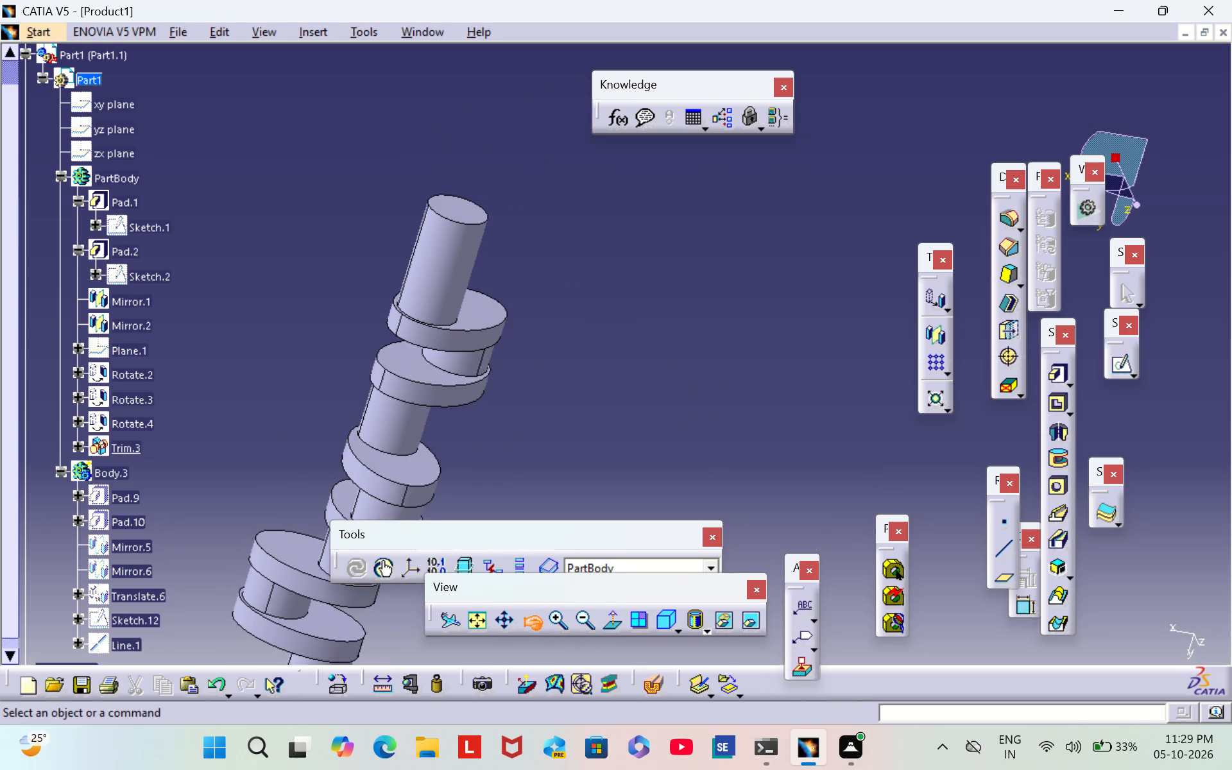
drag(524, 370, 590, 377)
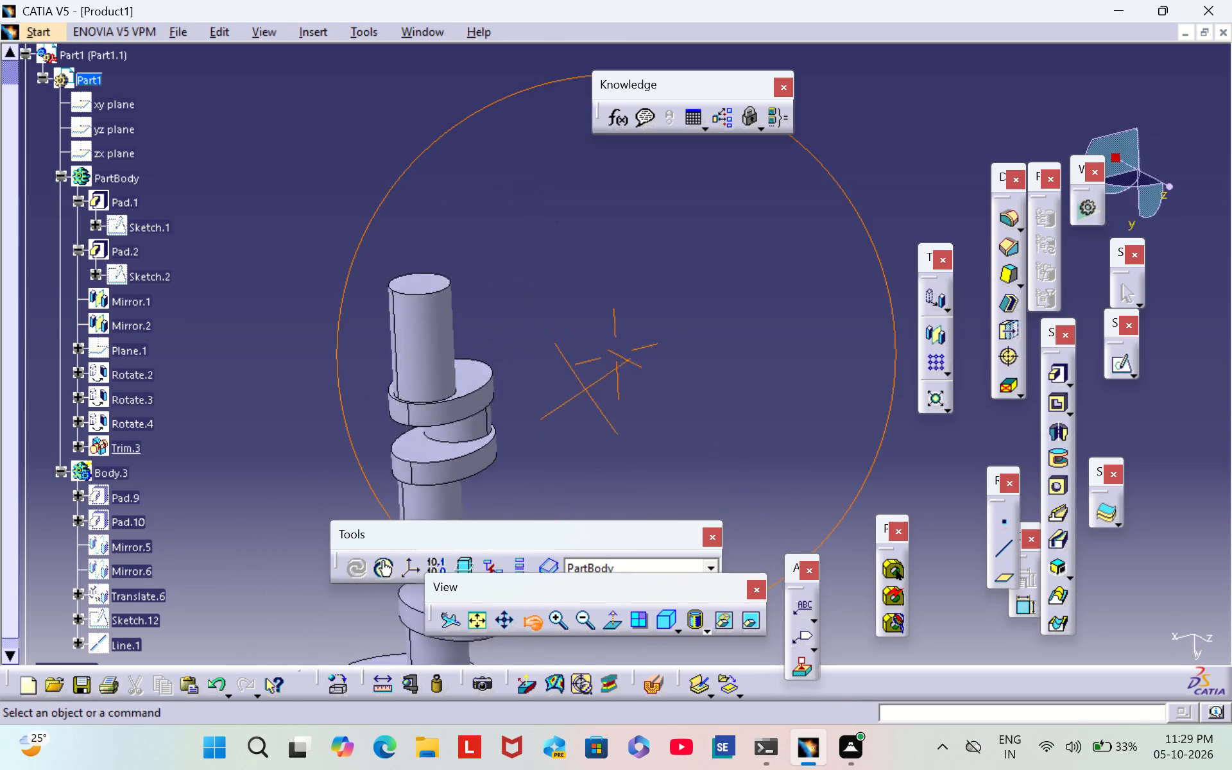
drag(590, 377, 604, 337)
click(482, 622)
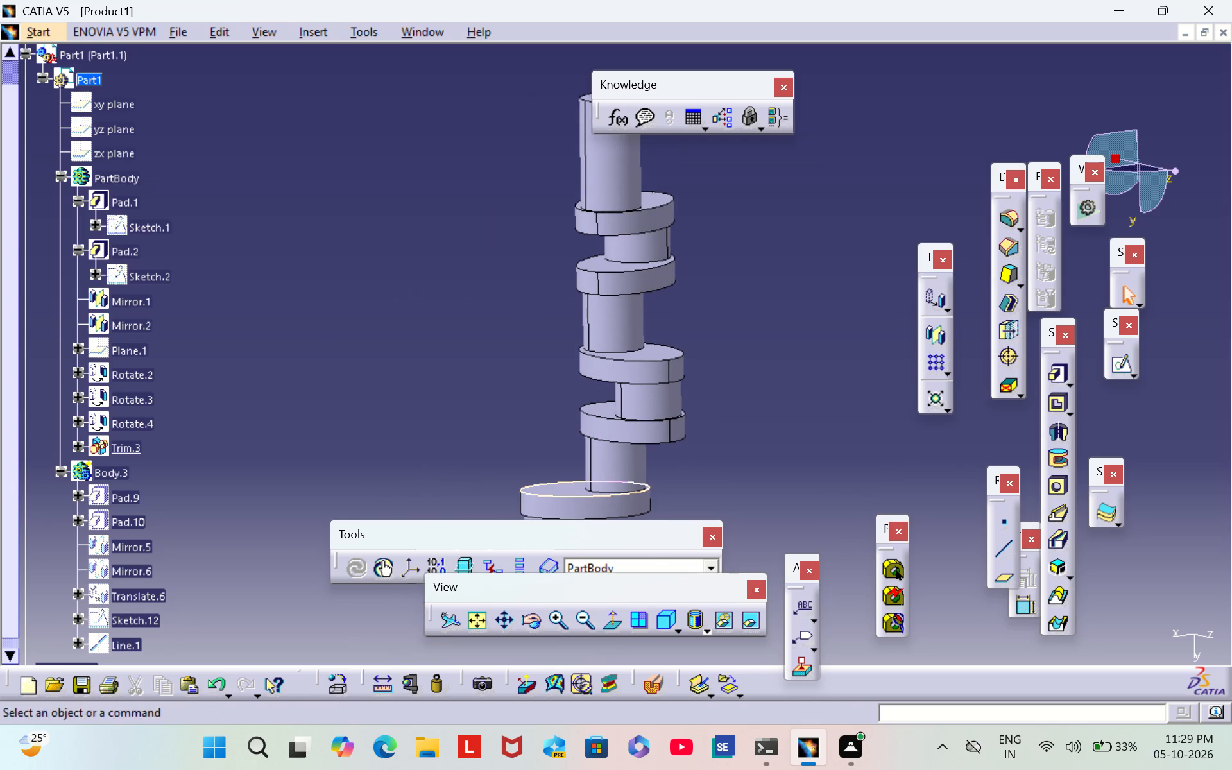
click(535, 630)
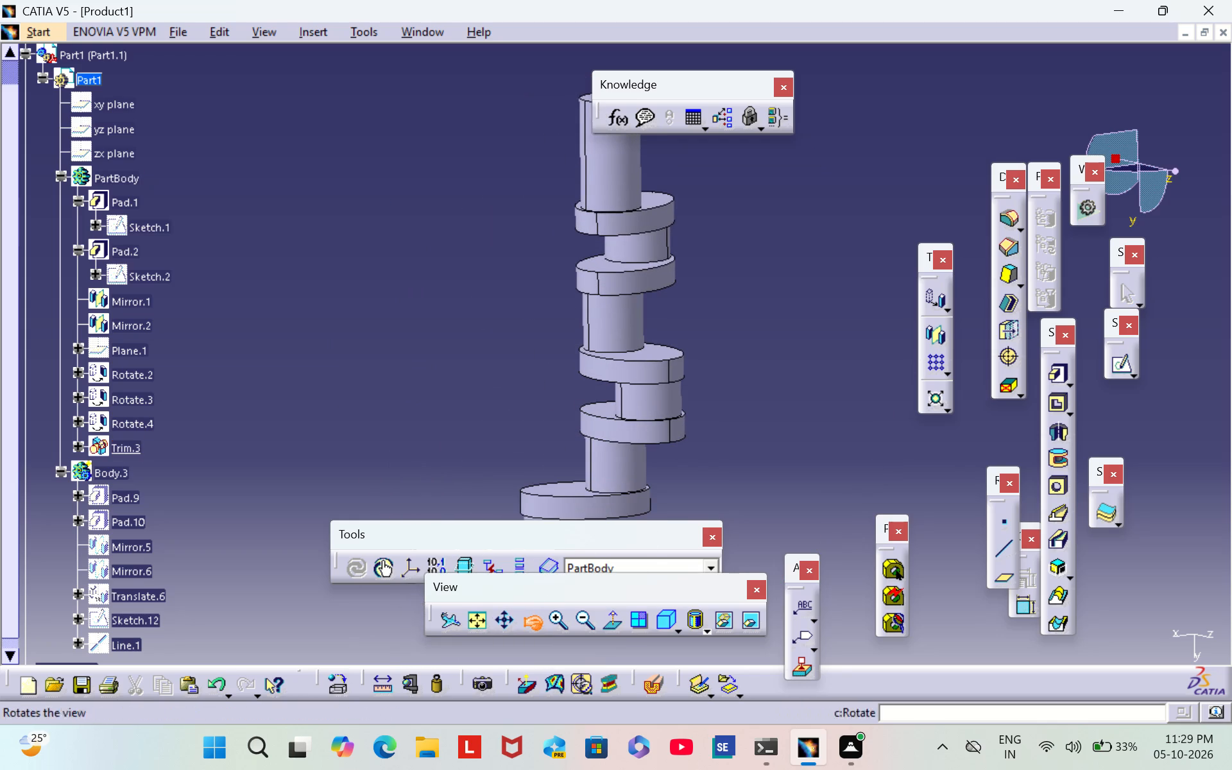
drag(570, 101, 494, 359)
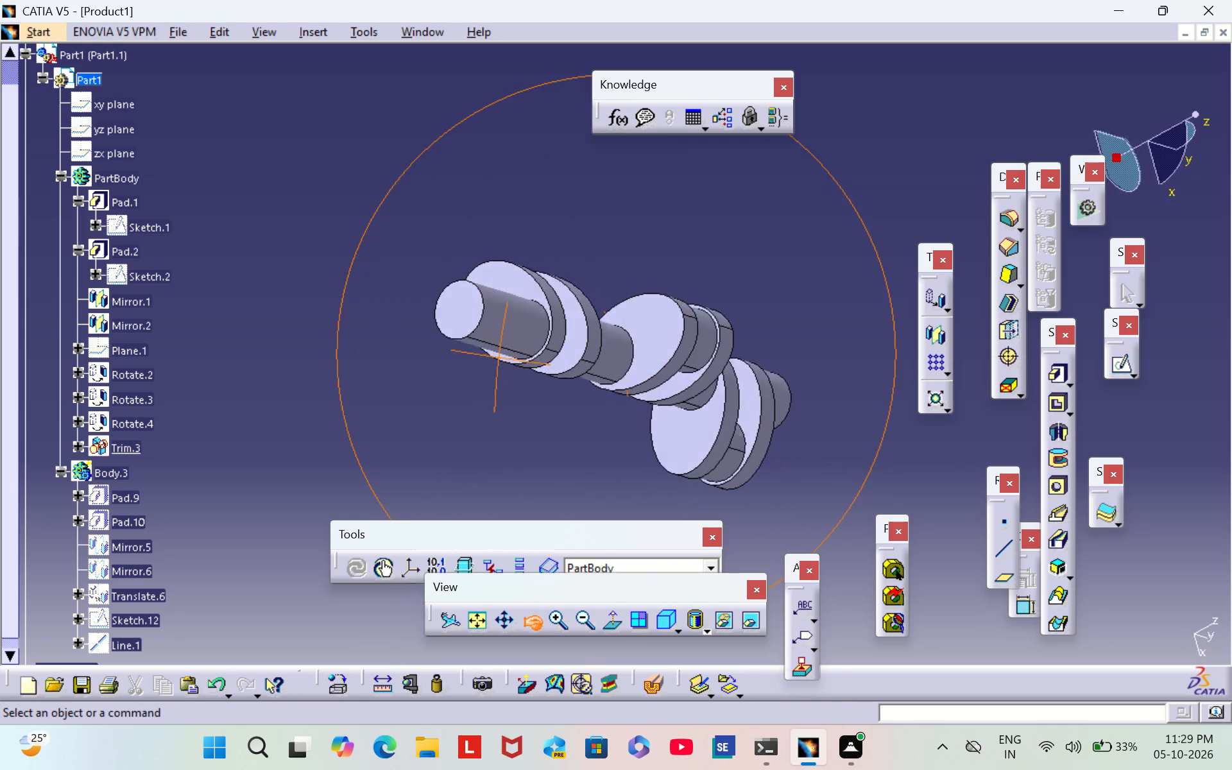
drag(494, 359, 346, 329)
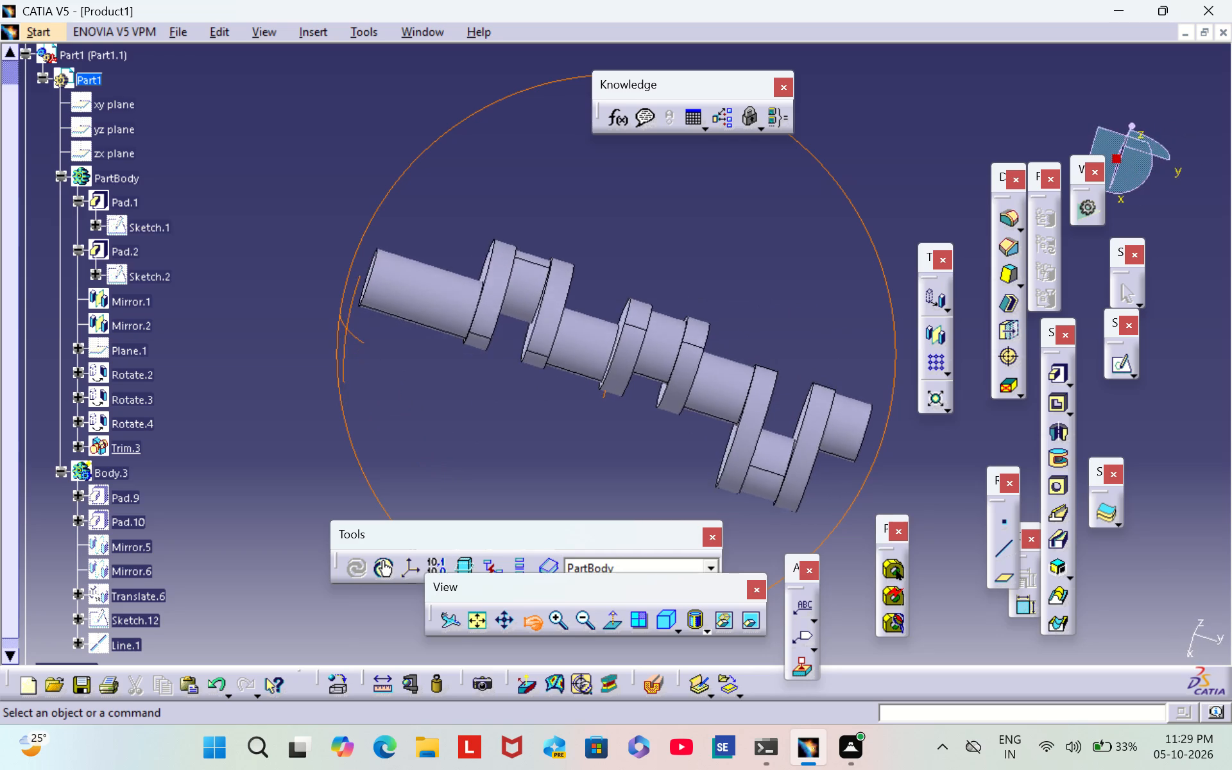
drag(346, 329, 354, 400)
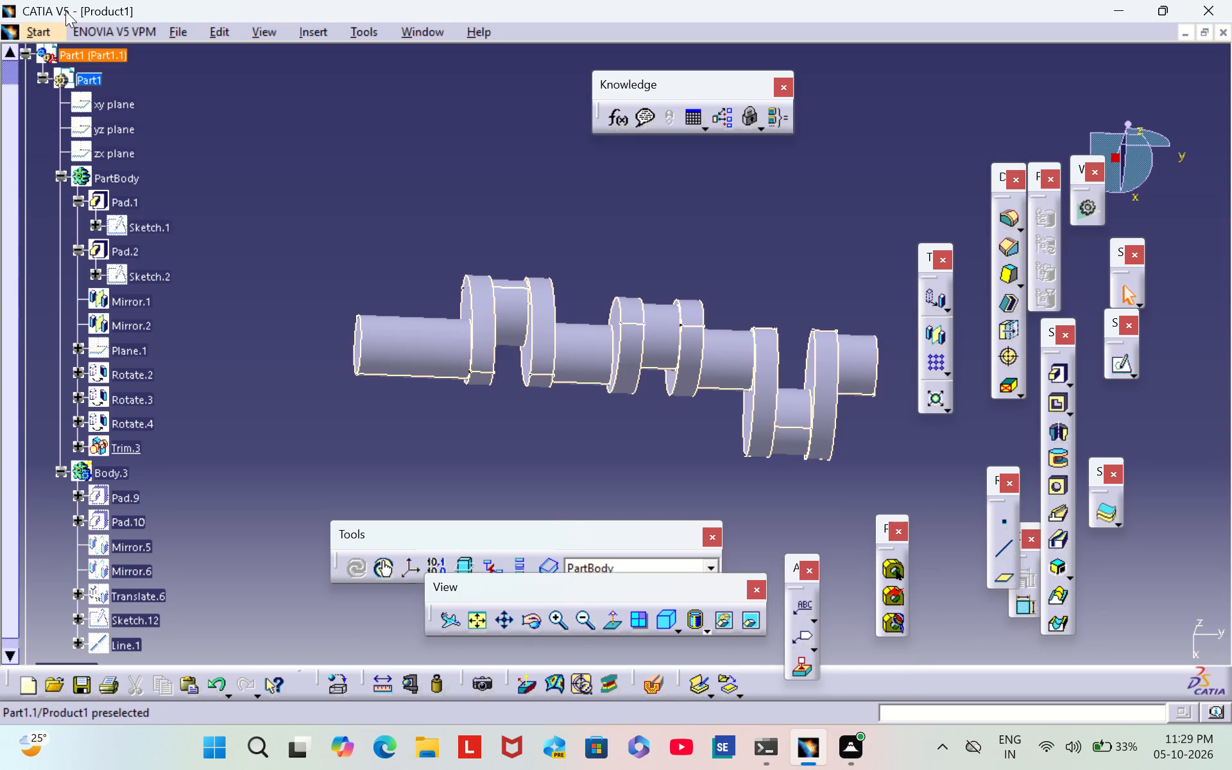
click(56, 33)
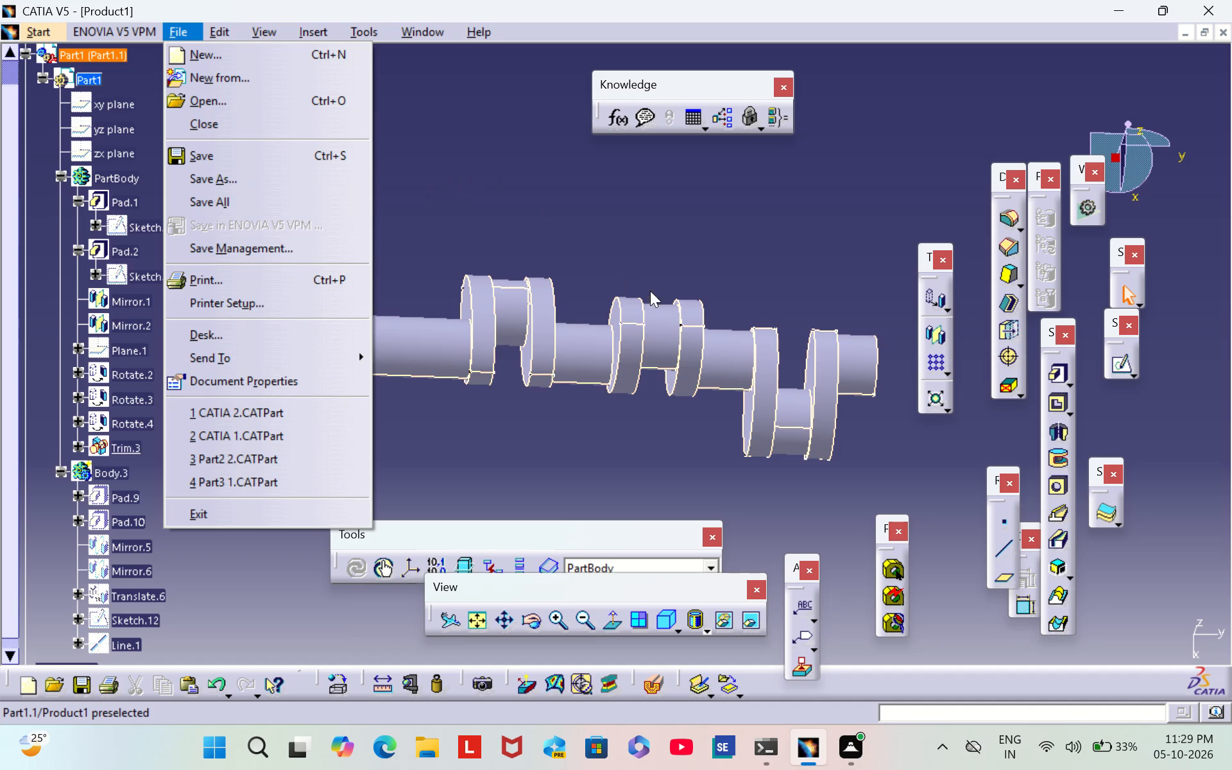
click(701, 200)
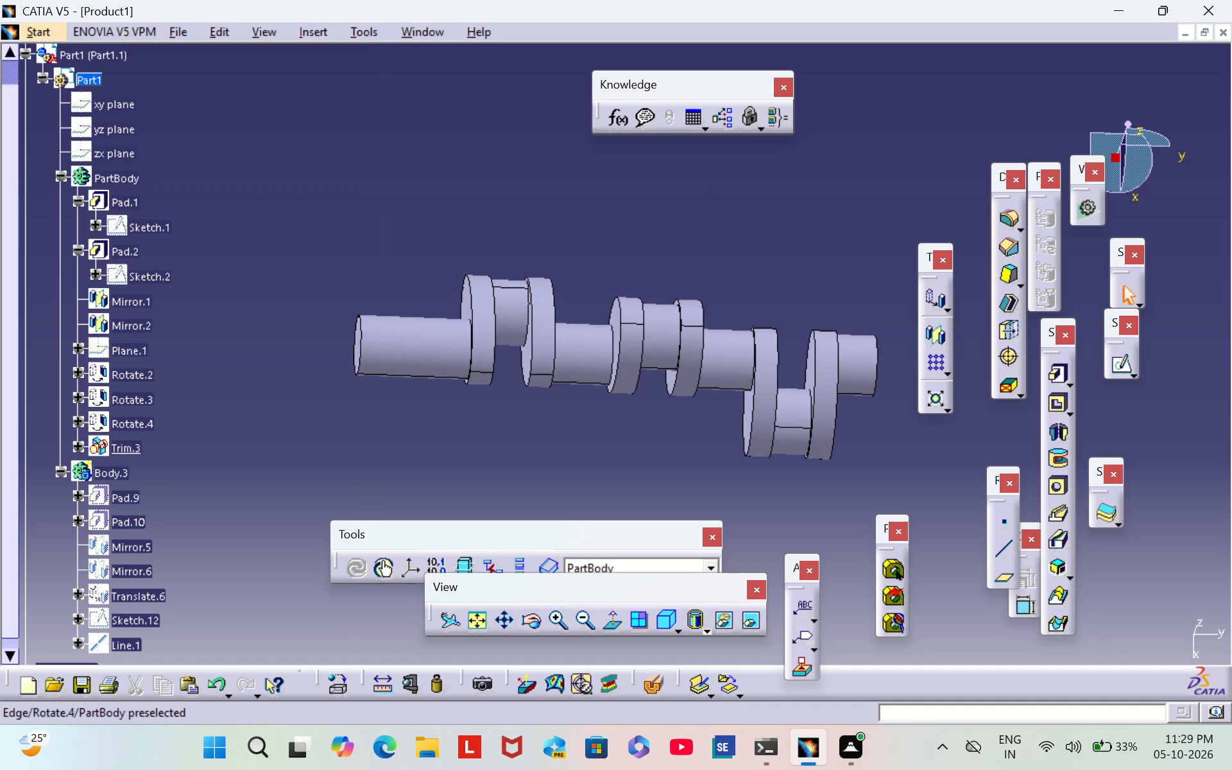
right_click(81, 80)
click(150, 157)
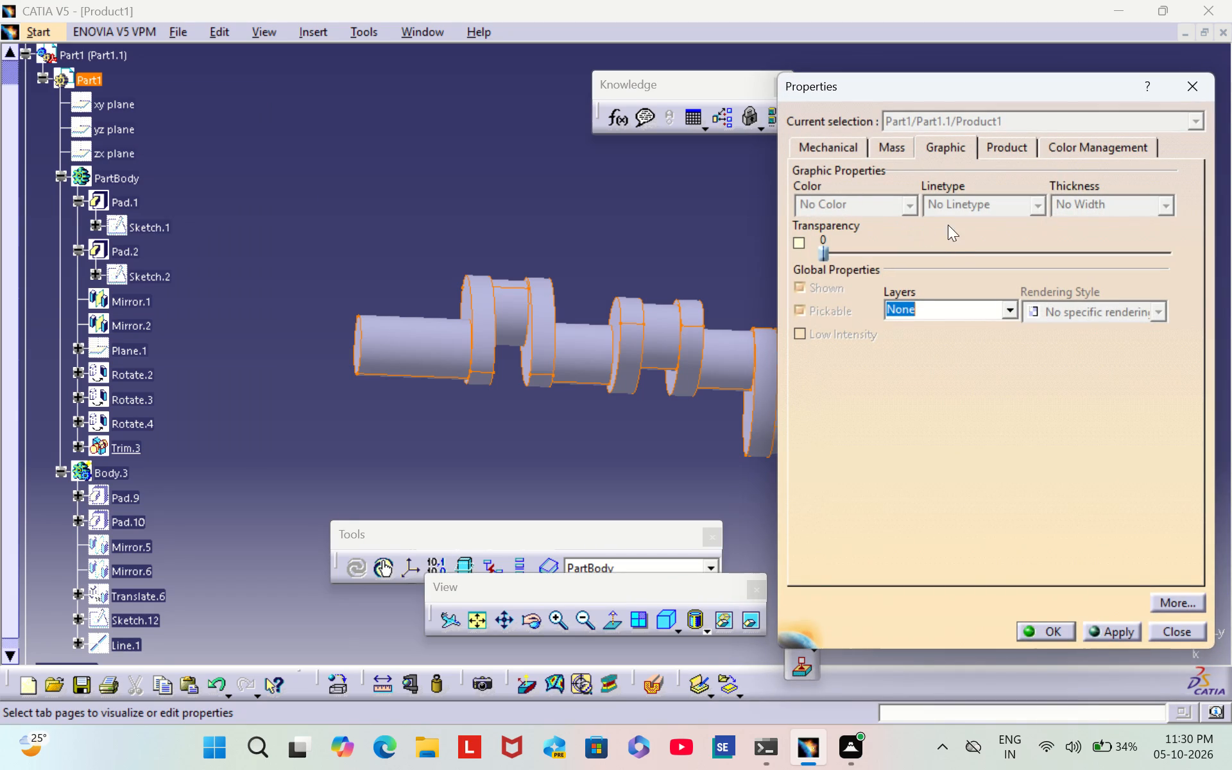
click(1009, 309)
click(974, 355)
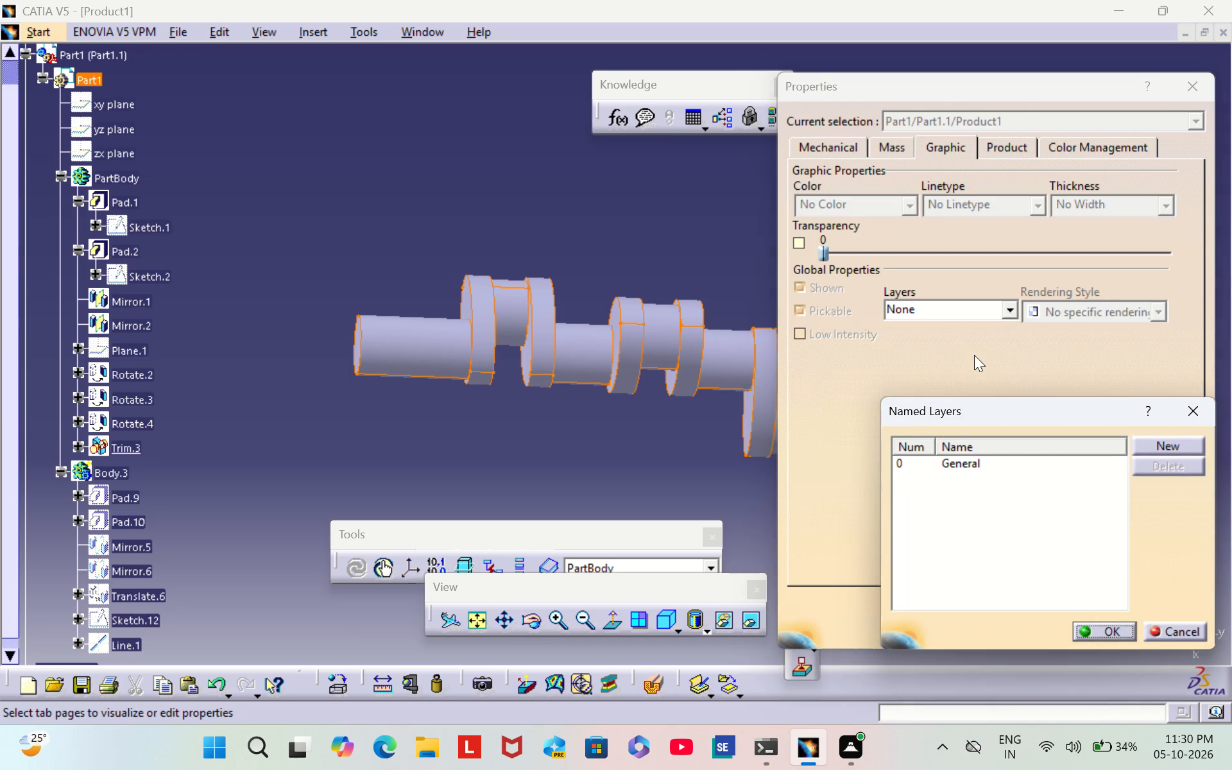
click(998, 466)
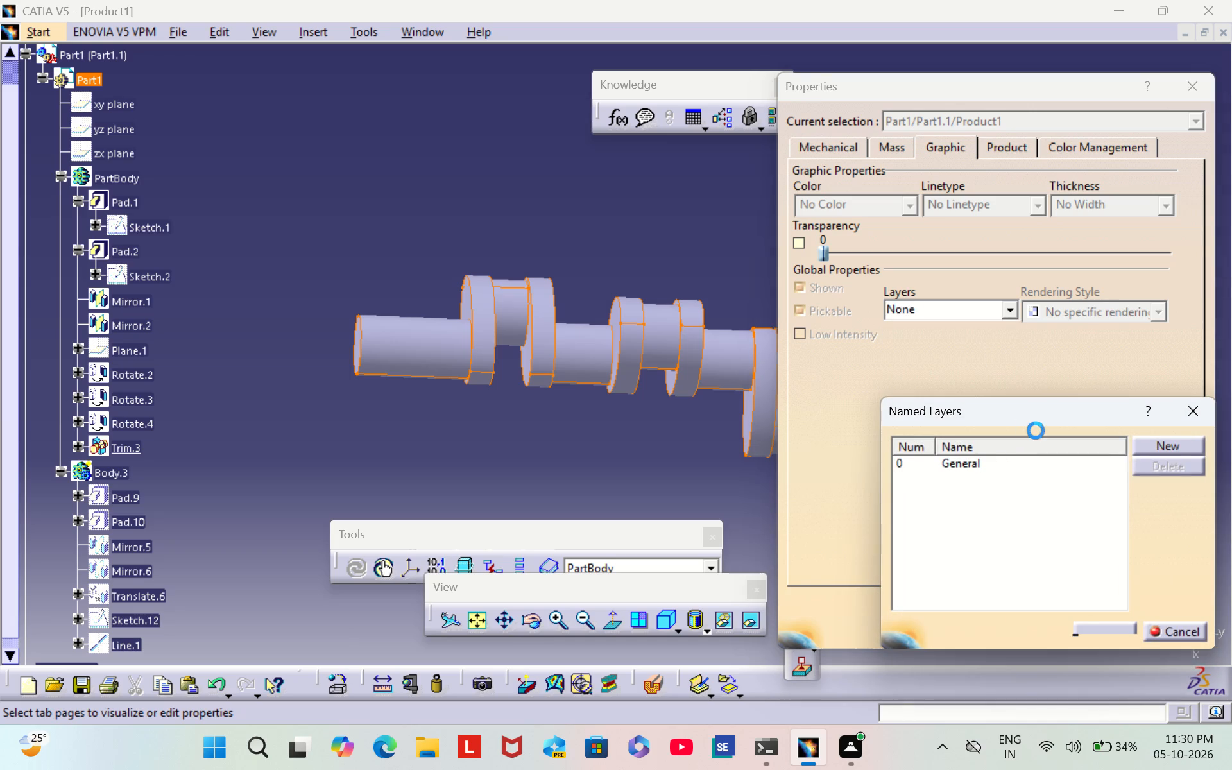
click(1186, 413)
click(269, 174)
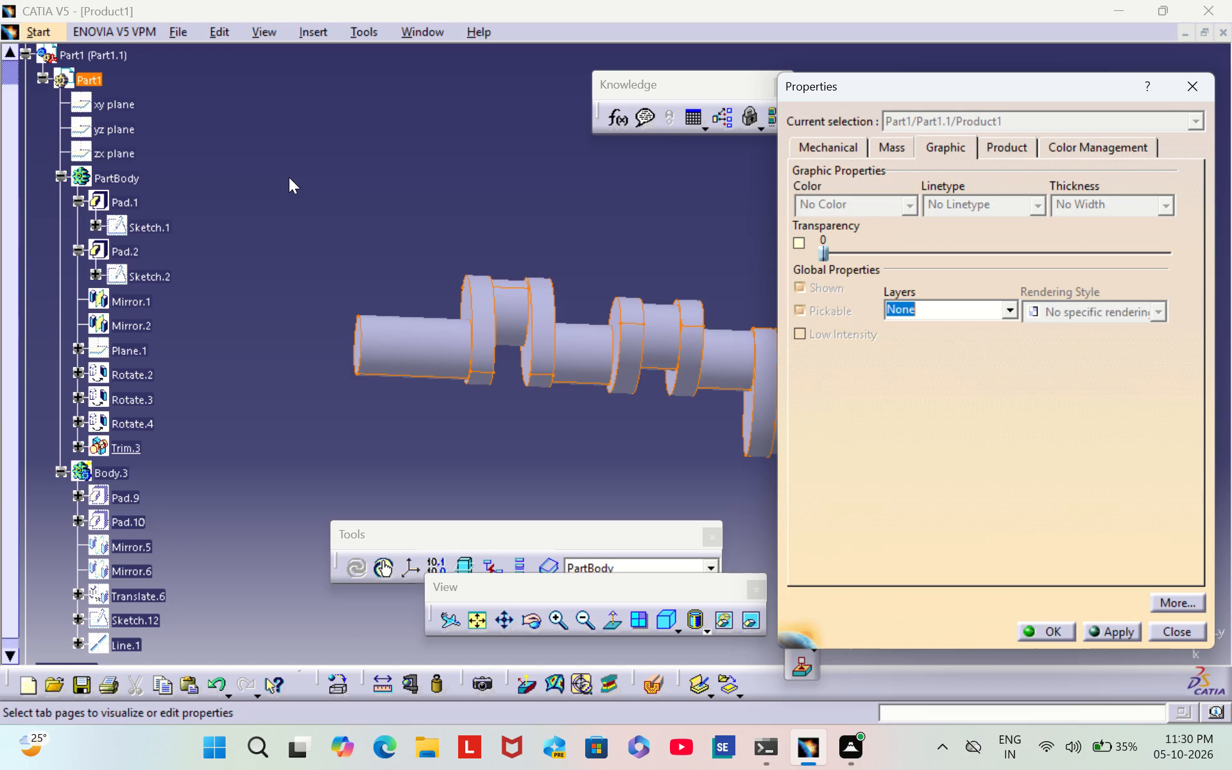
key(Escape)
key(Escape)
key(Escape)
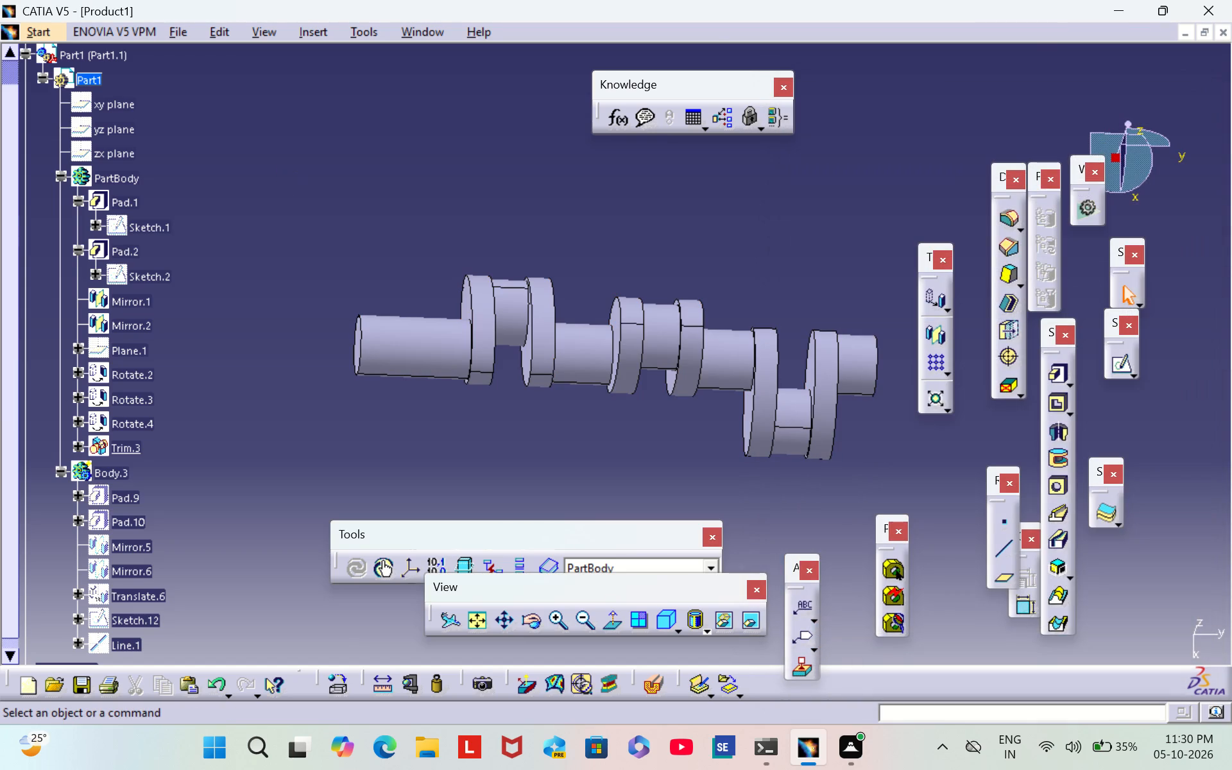
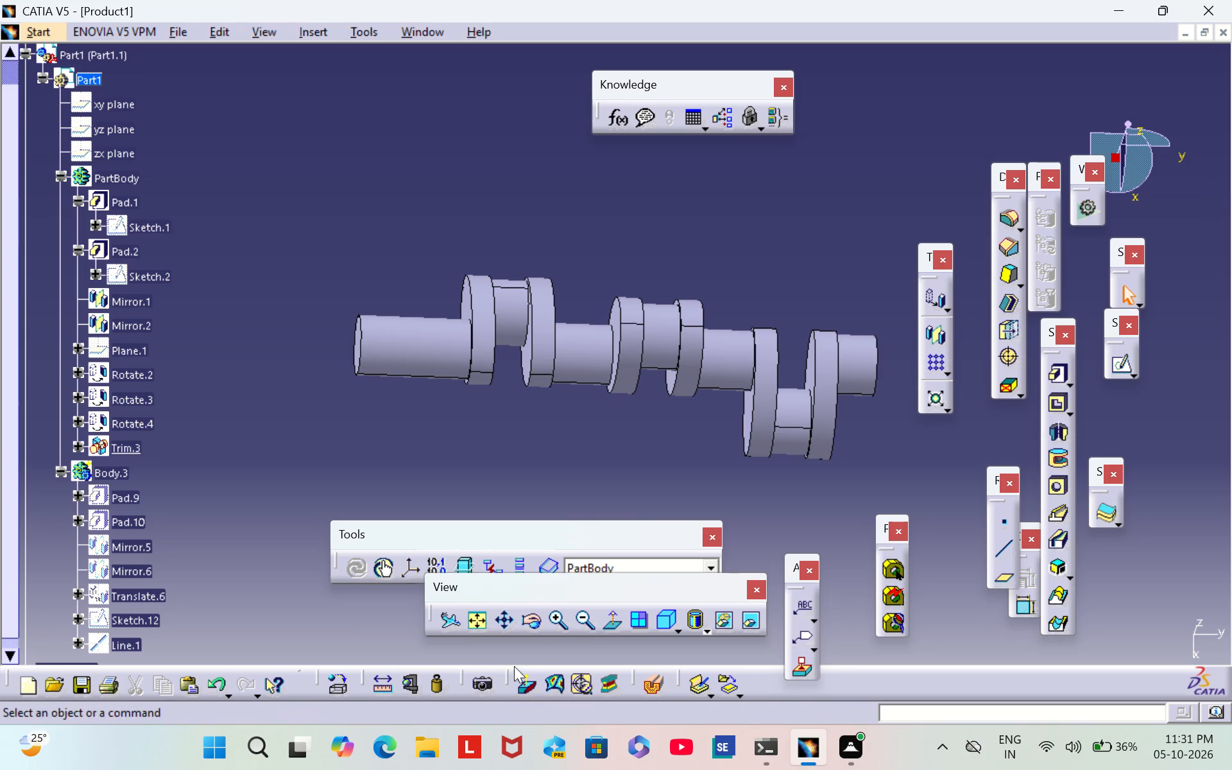
Examine the finished crankshaft model from several angles, checking its journals, webs and offset crankpins.
click(536, 620)
drag(825, 164, 841, 209)
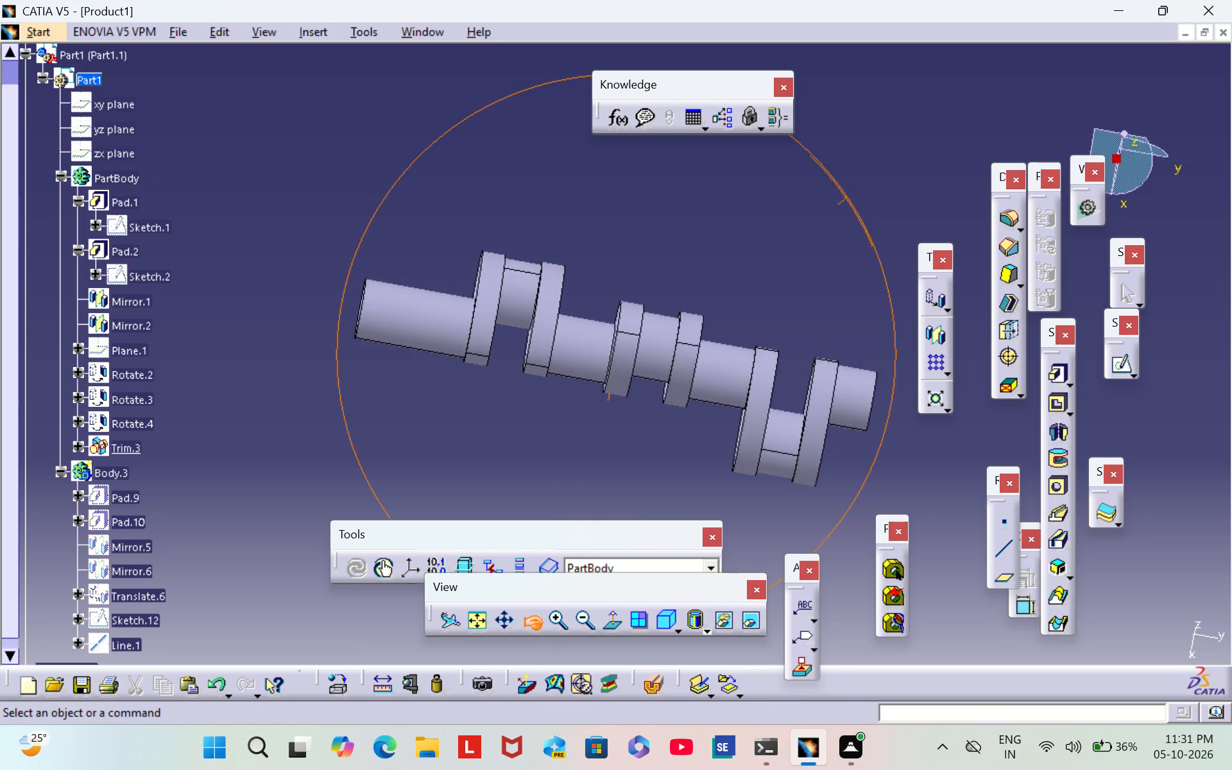
drag(841, 209, 831, 211)
drag(828, 198, 843, 144)
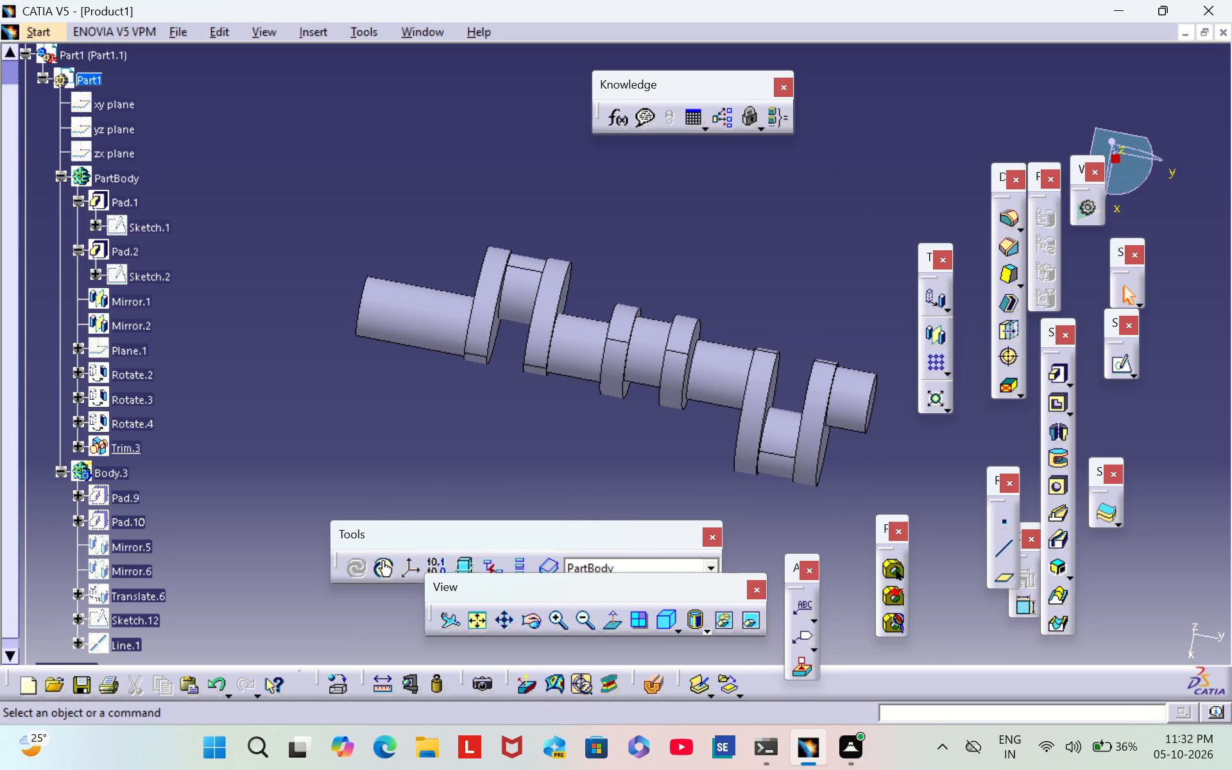
drag(843, 144, 842, 189)
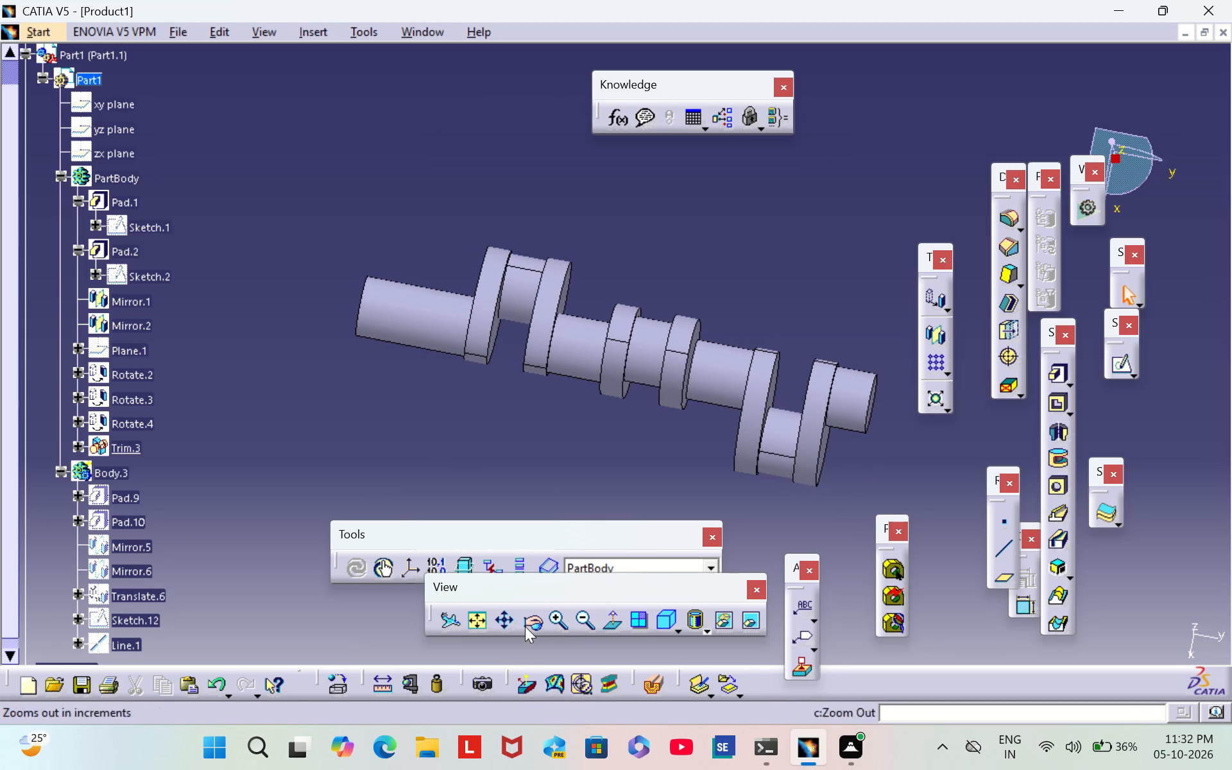
click(525, 626)
drag(775, 232, 840, 145)
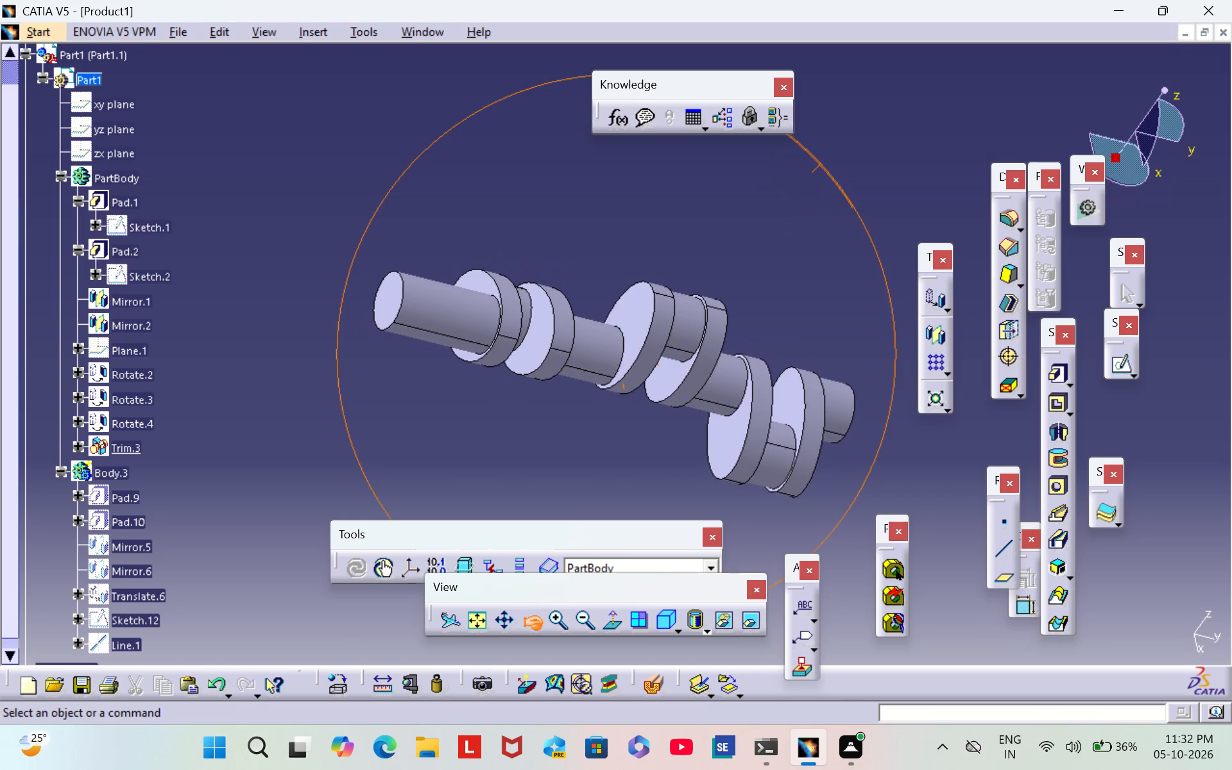
drag(840, 145, 816, 201)
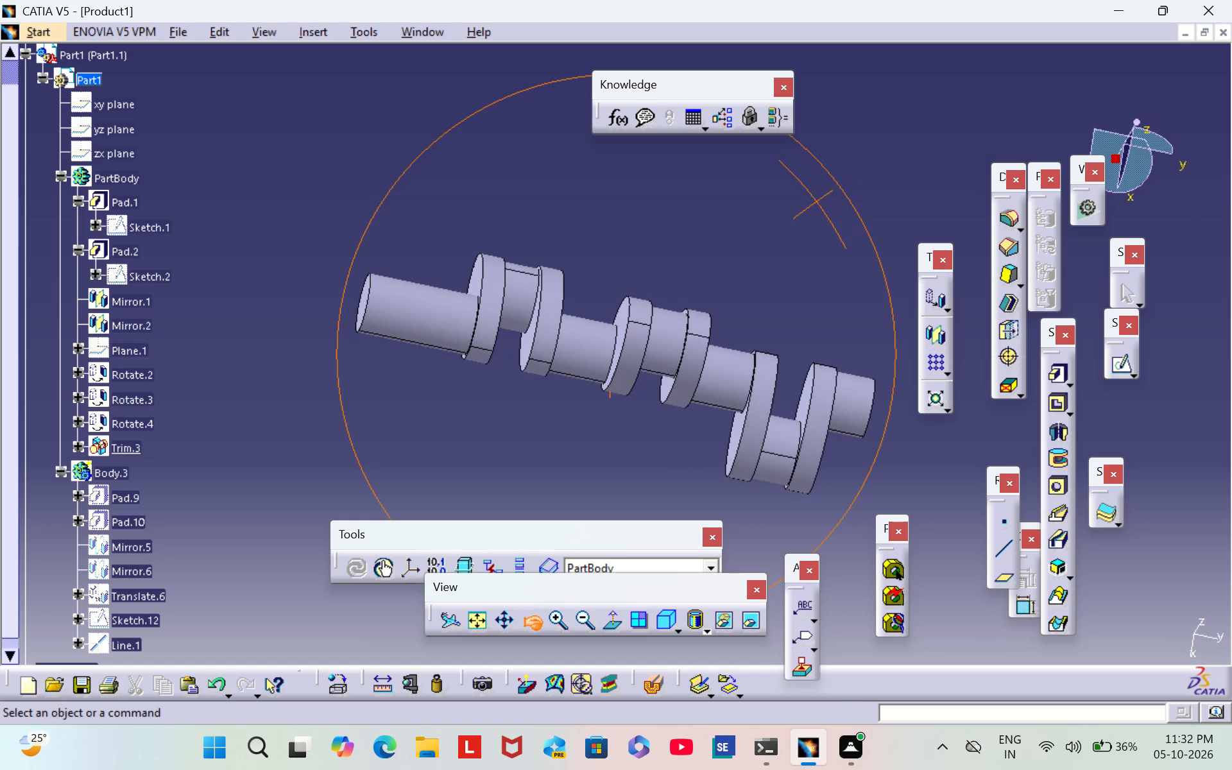
drag(816, 201, 773, 164)
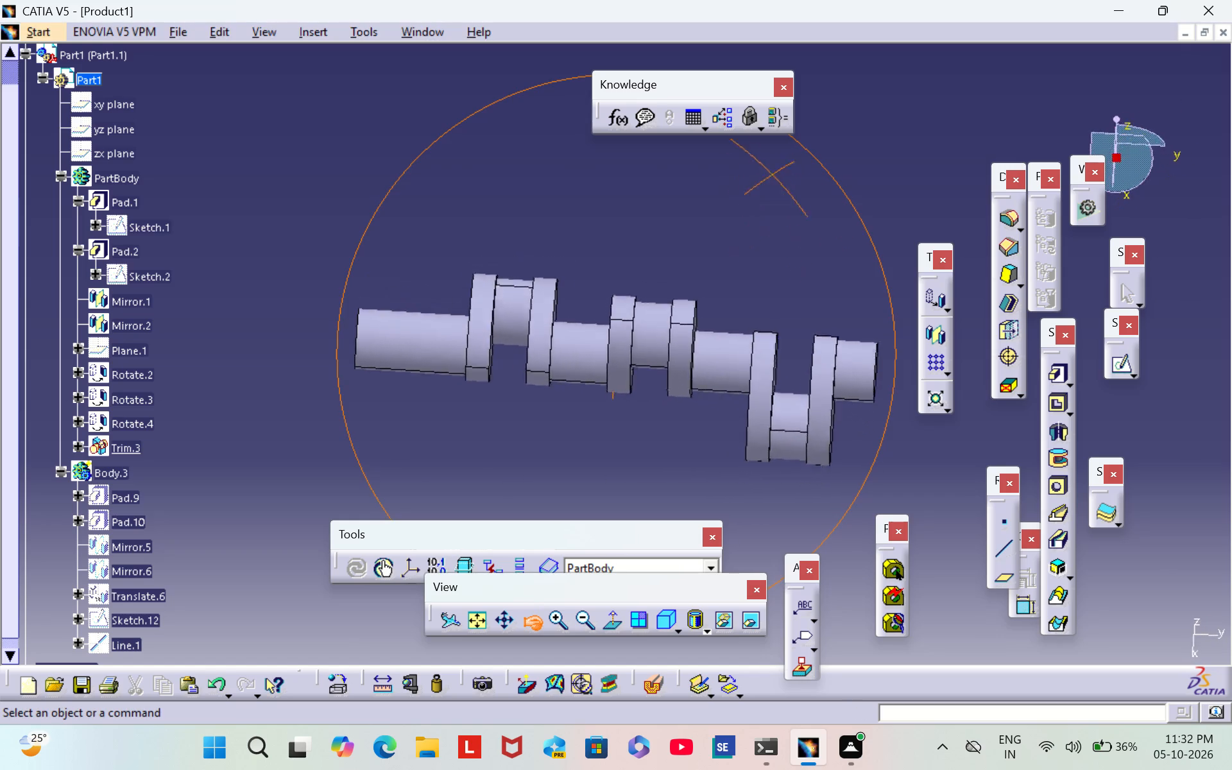
drag(773, 164, 769, 186)
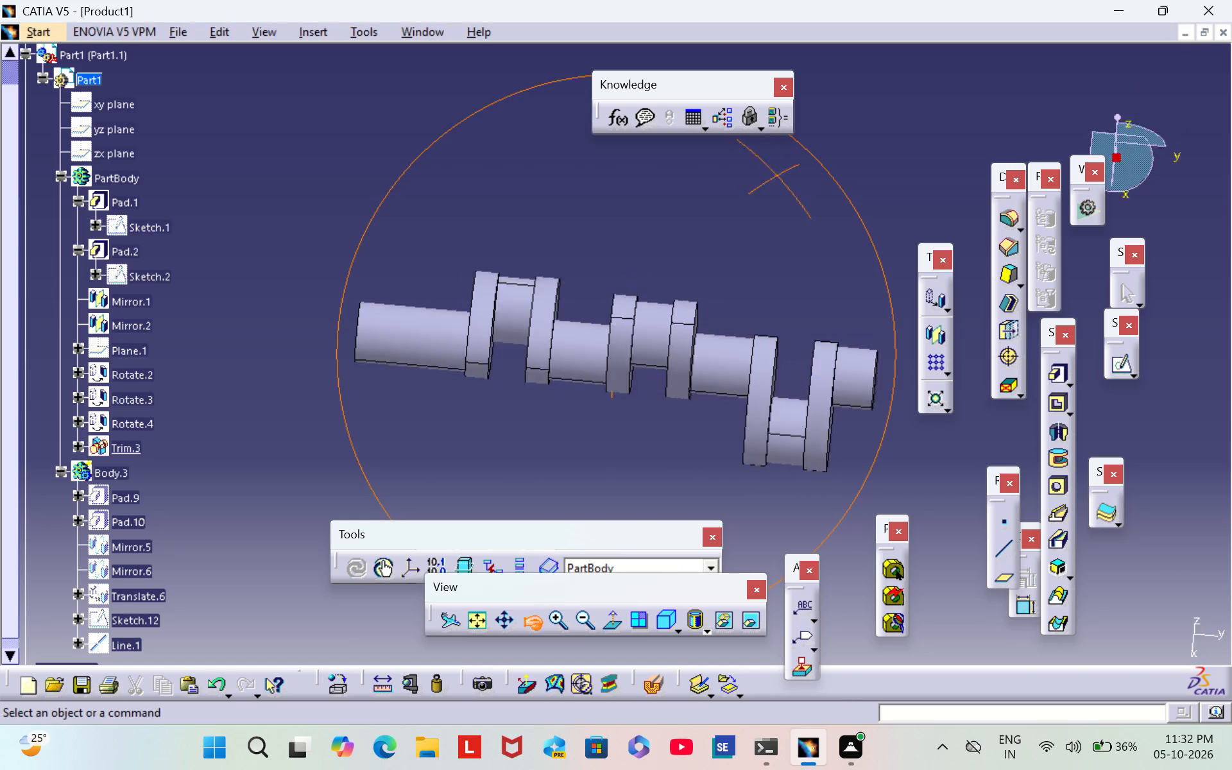
drag(769, 186, 749, 243)
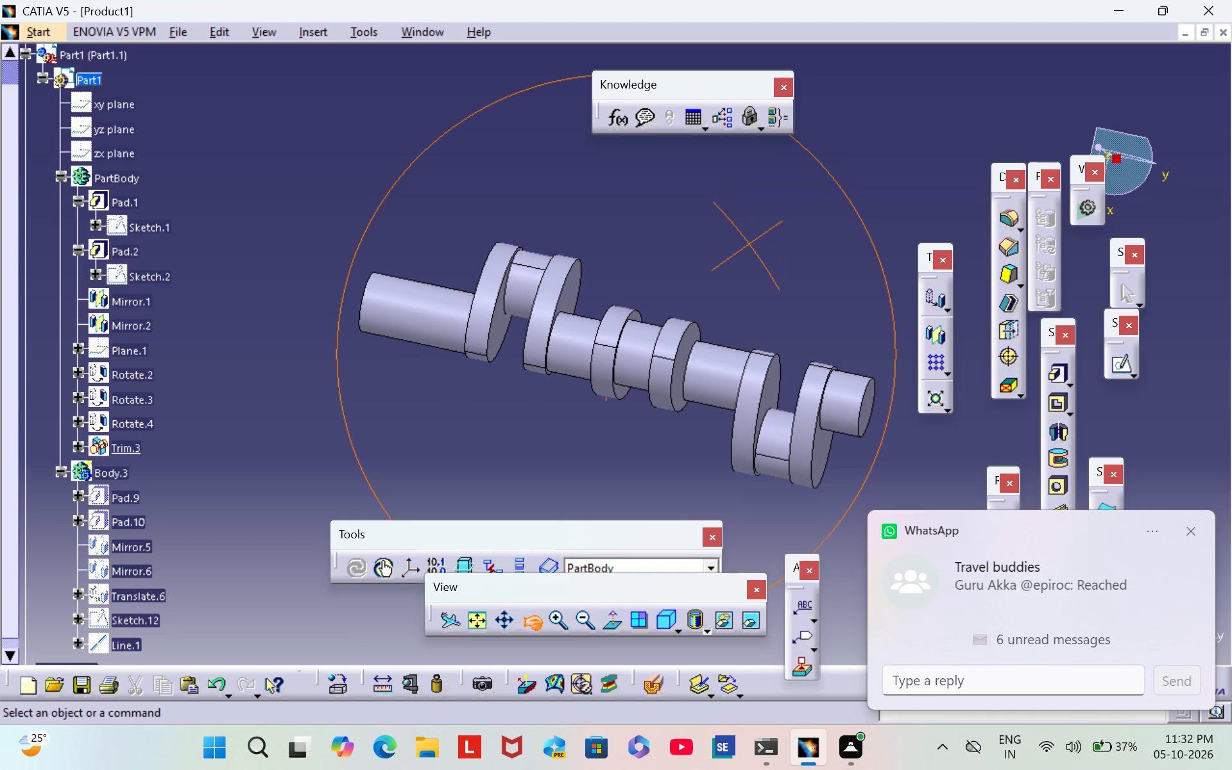
drag(749, 243, 781, 152)
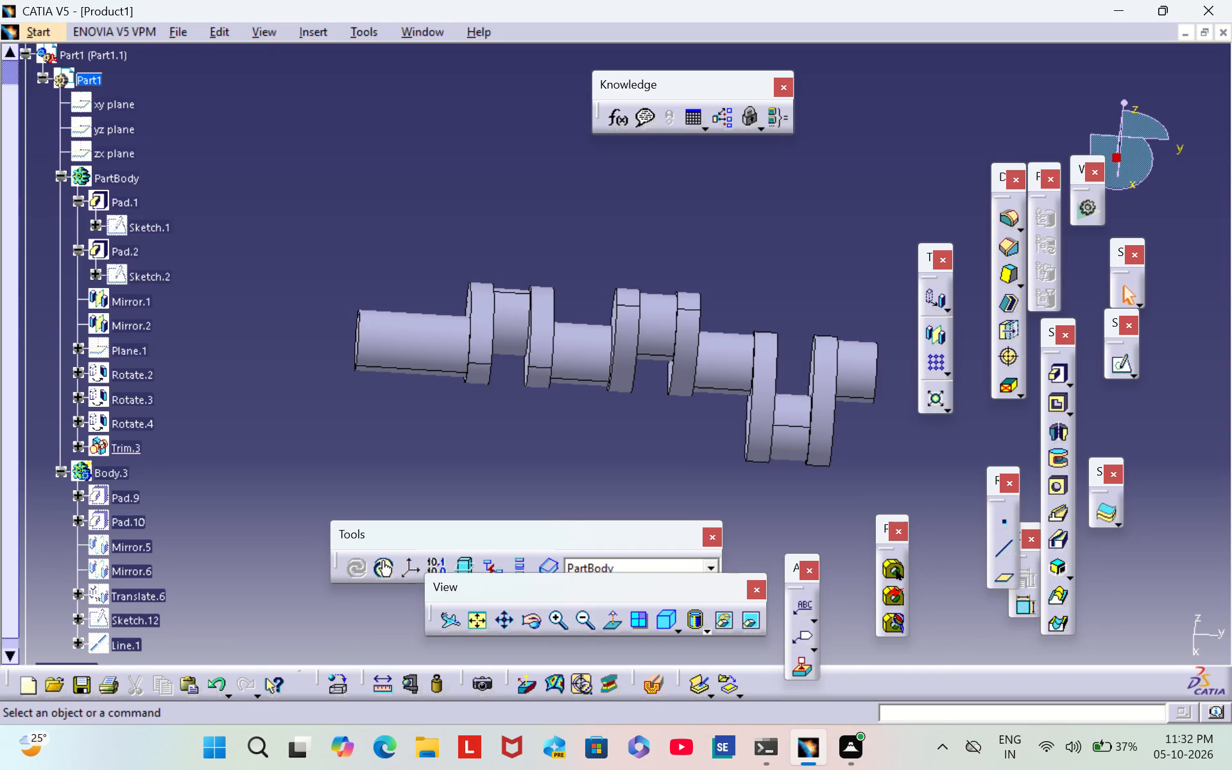
Save the crankshaft part under the new name CATIA CRANKSHAFT as a CATPart on the Desktop, accepting the link update.
click(182, 24)
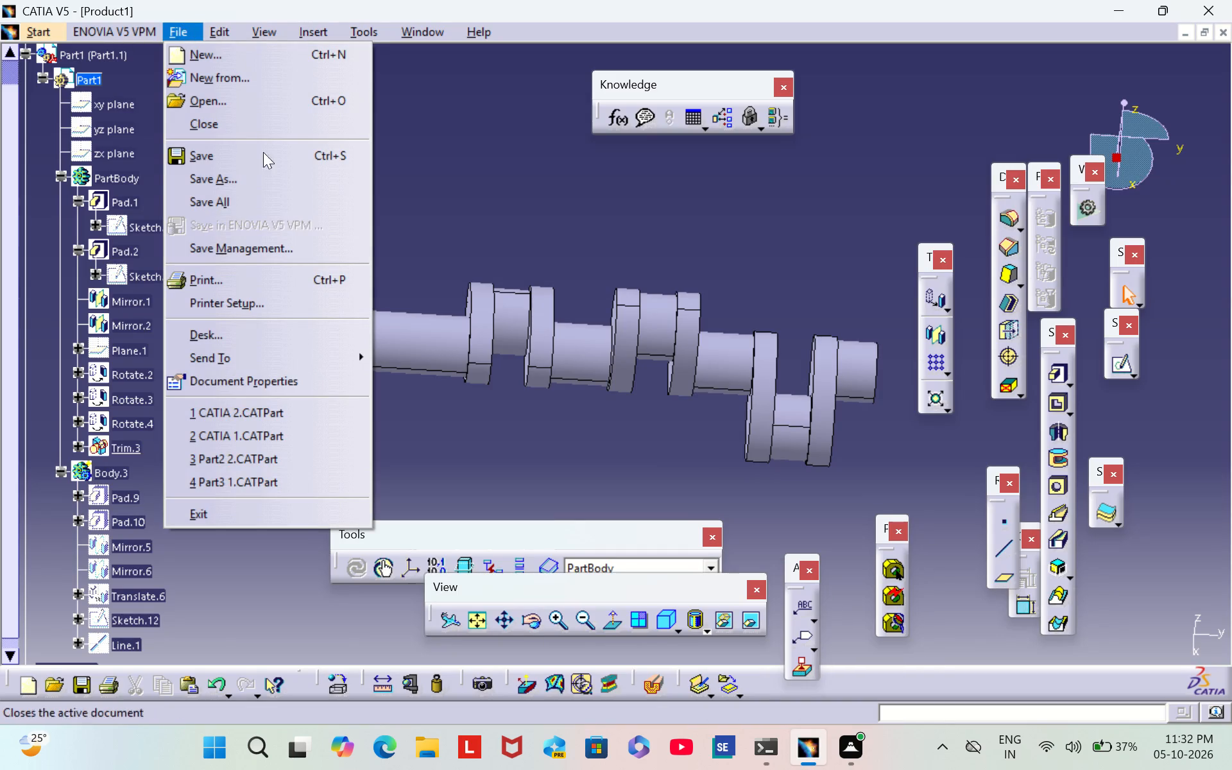
click(279, 175)
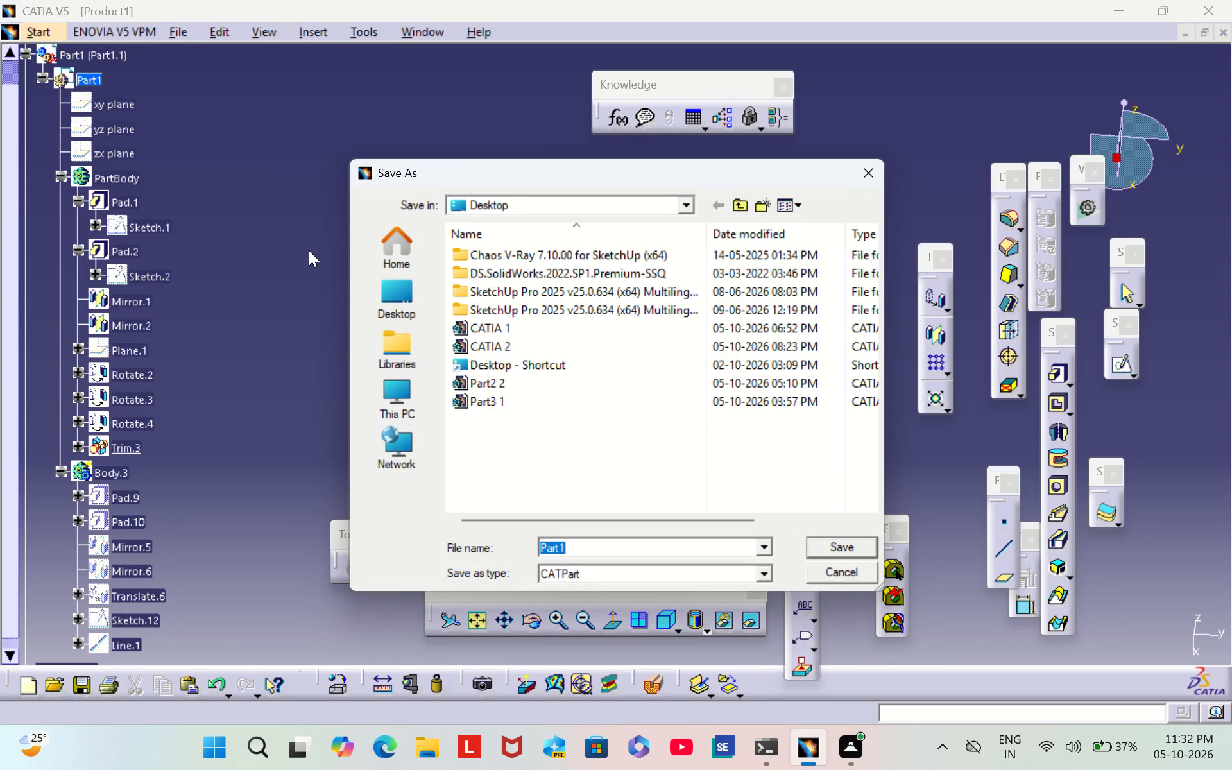
key(BackSpace)
text(CA)
text(TIA CRANKSHAFT)
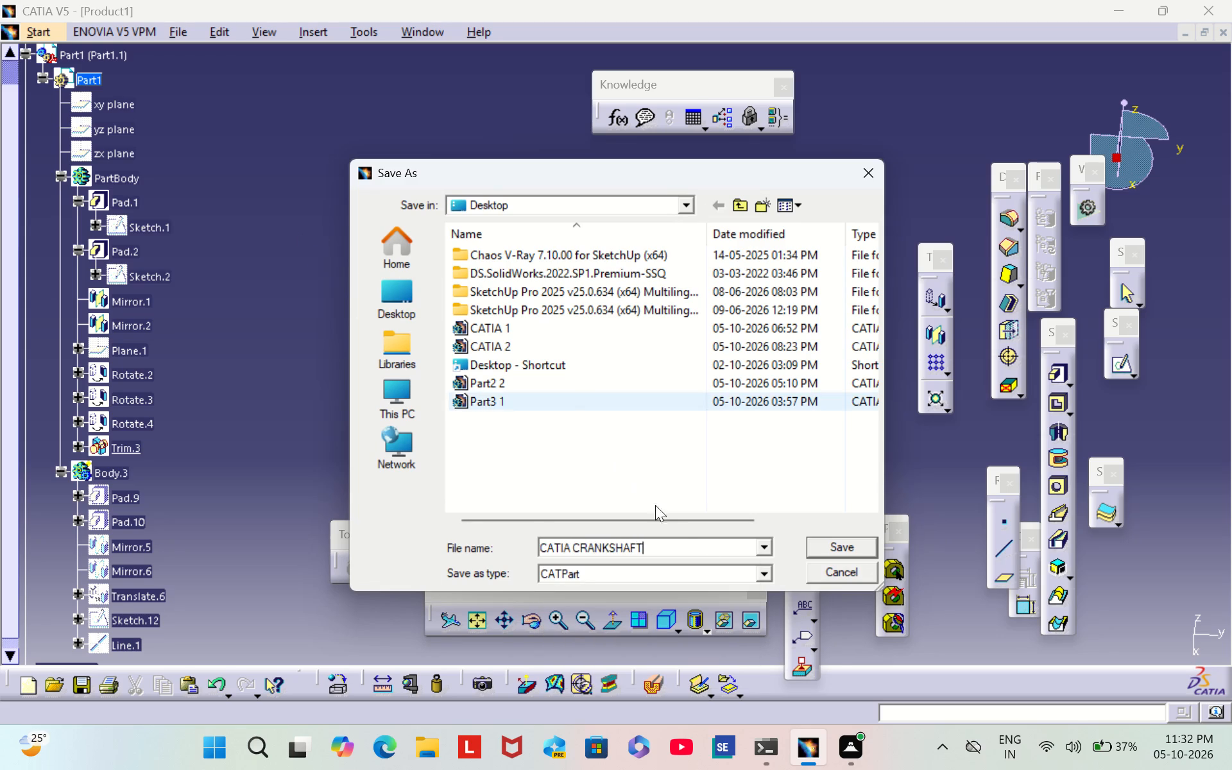
click(838, 549)
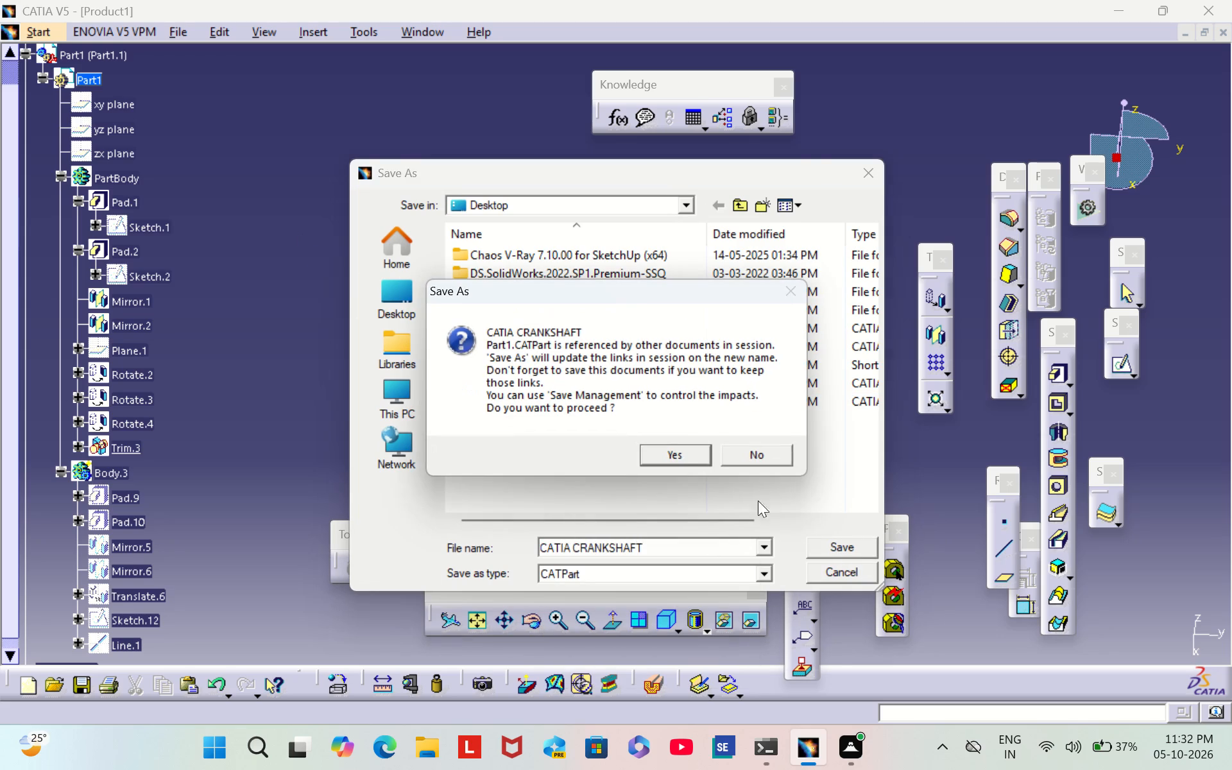
click(681, 458)
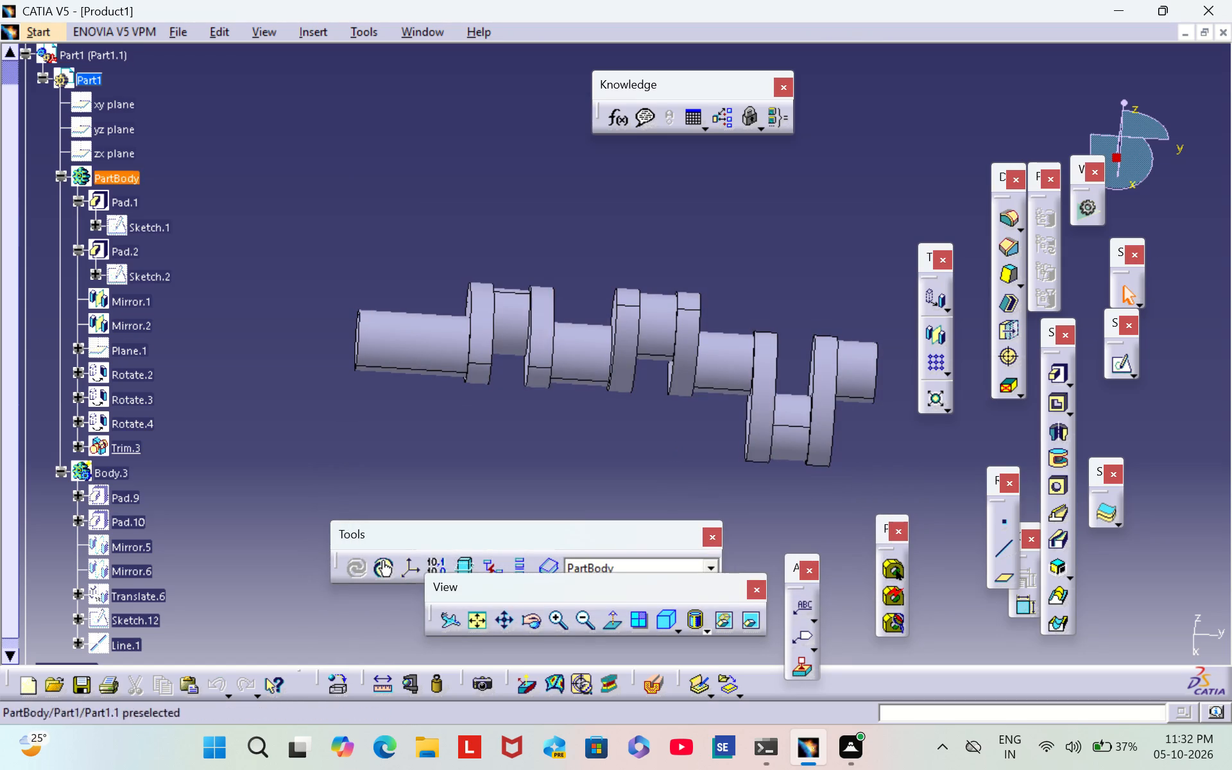
Print the crankshaft view to a PDF document named CATIA CRANKSHAFT on the Desktop.
click(105, 690)
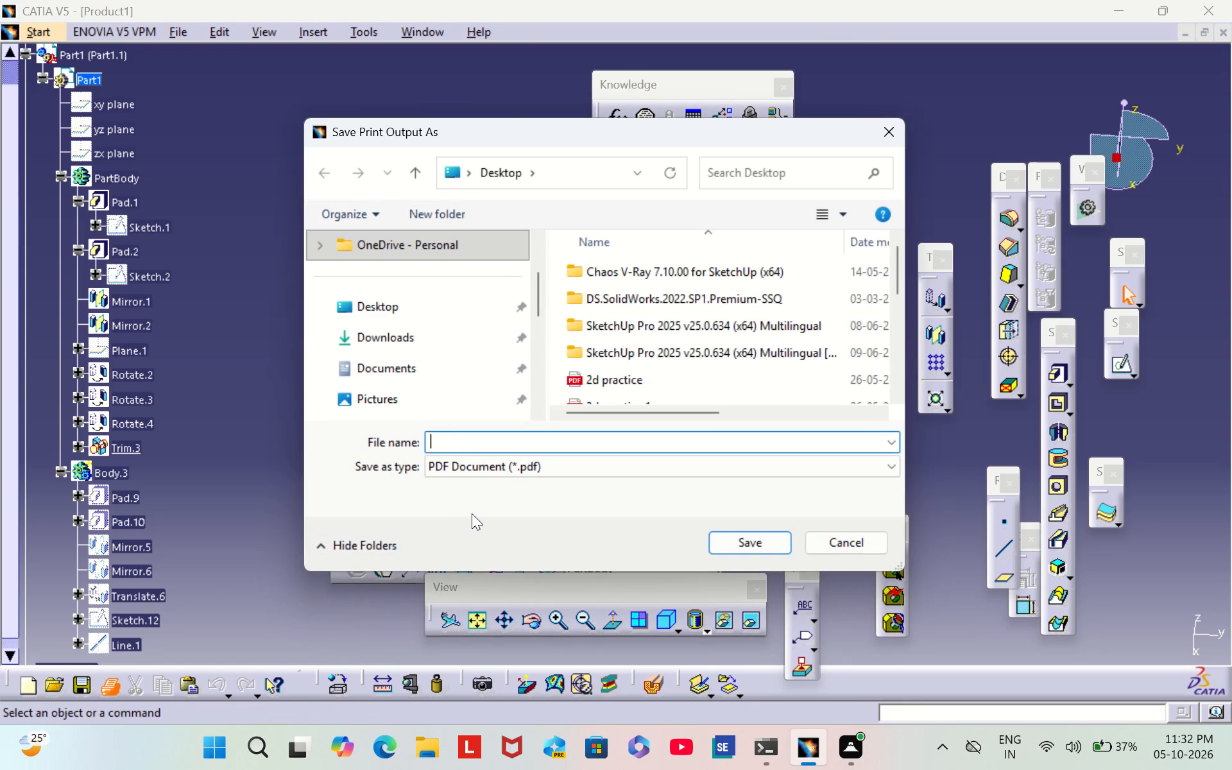
text(CATIA)
key(space)
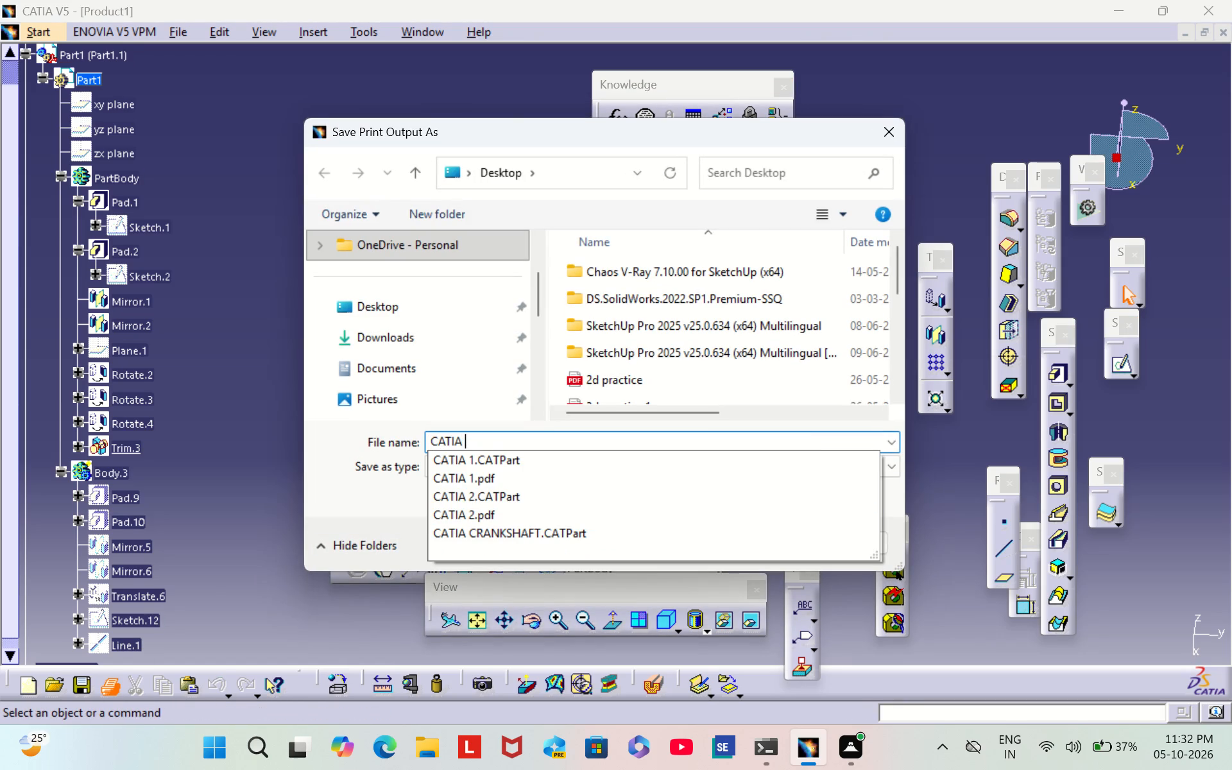
text(CRANK)
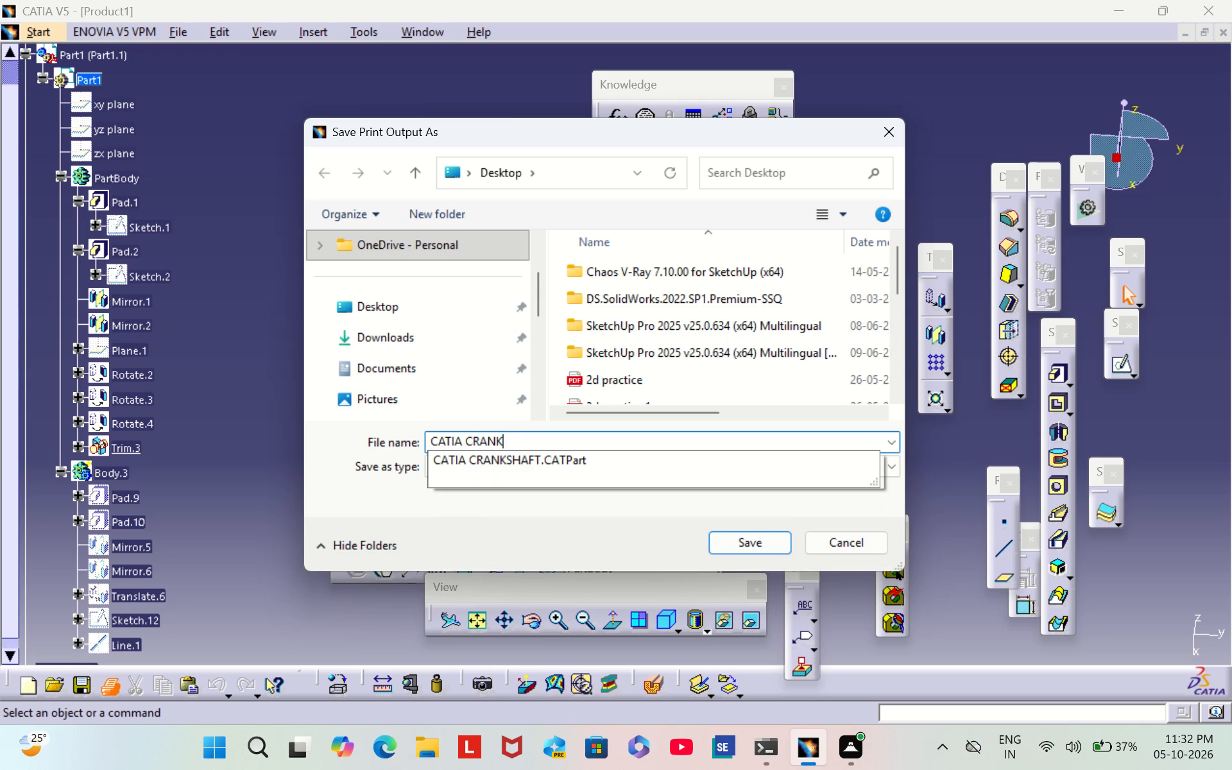
text(SHAFT)
click(741, 545)
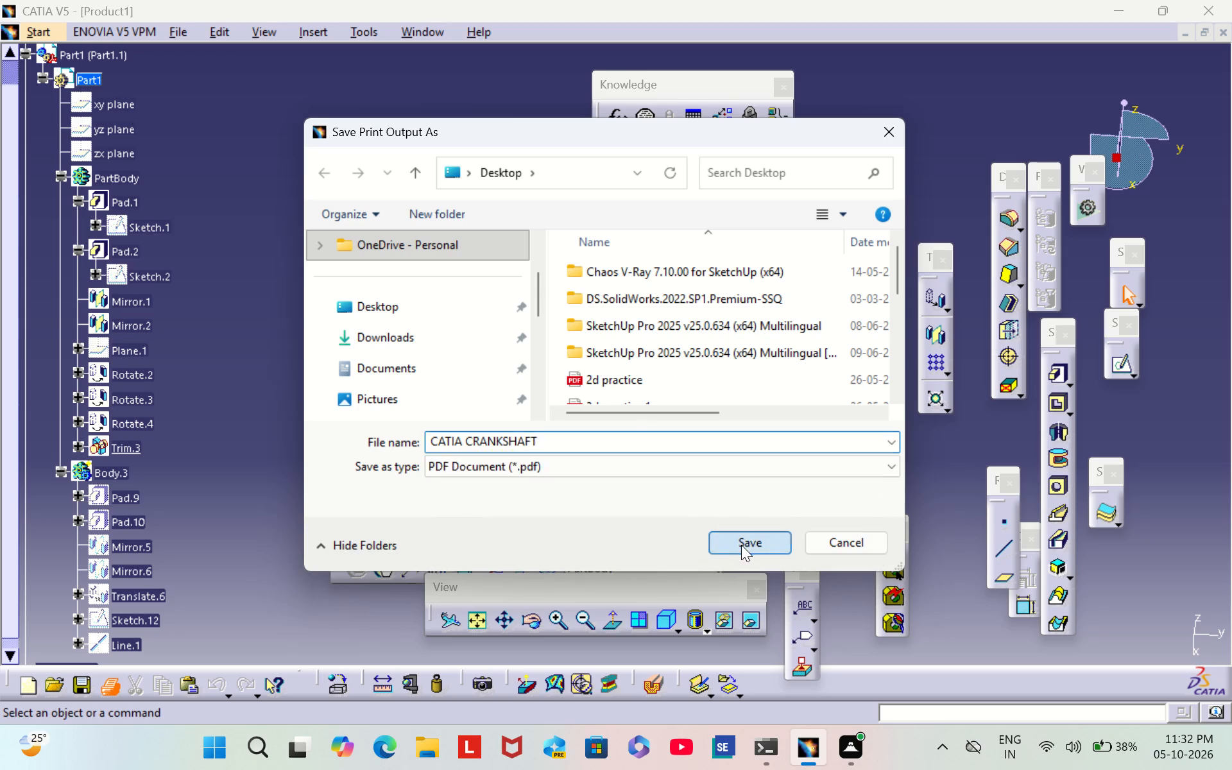